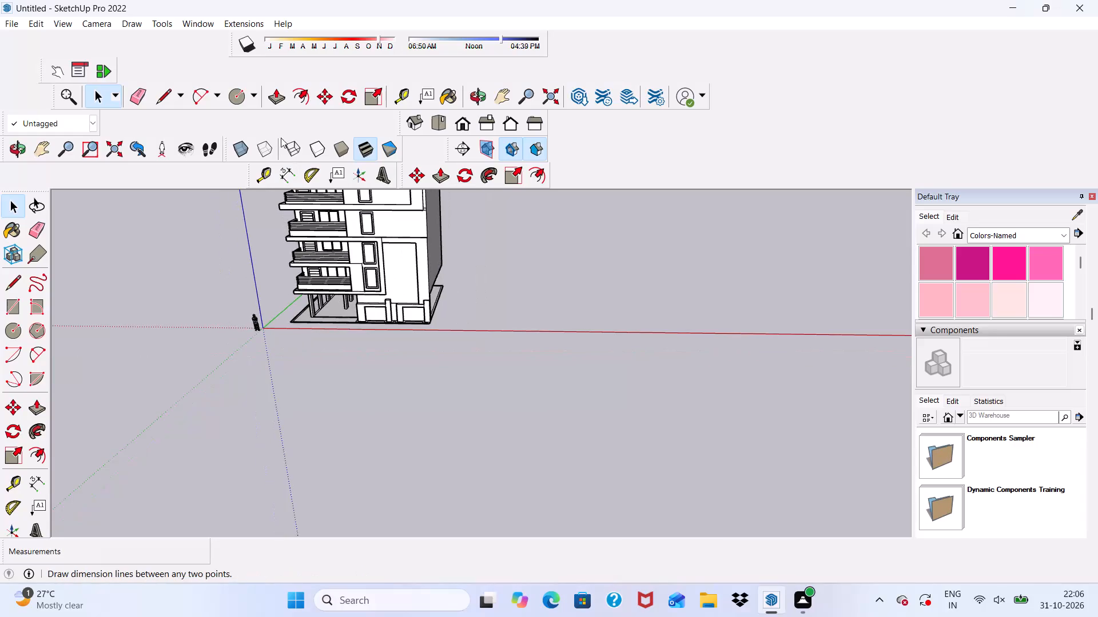
# Examine the building's ground floor, its columns, gate pillars and the surrounding base border from several sides.
pyautogui.scroll(-6, 336, 291)
pyautogui.scroll(9, 358, 273)
pyautogui.scroll(-2, 389, 251)
pyautogui.moveTo(429, 341); pyautogui.dragTo(363, 309, button='middle')
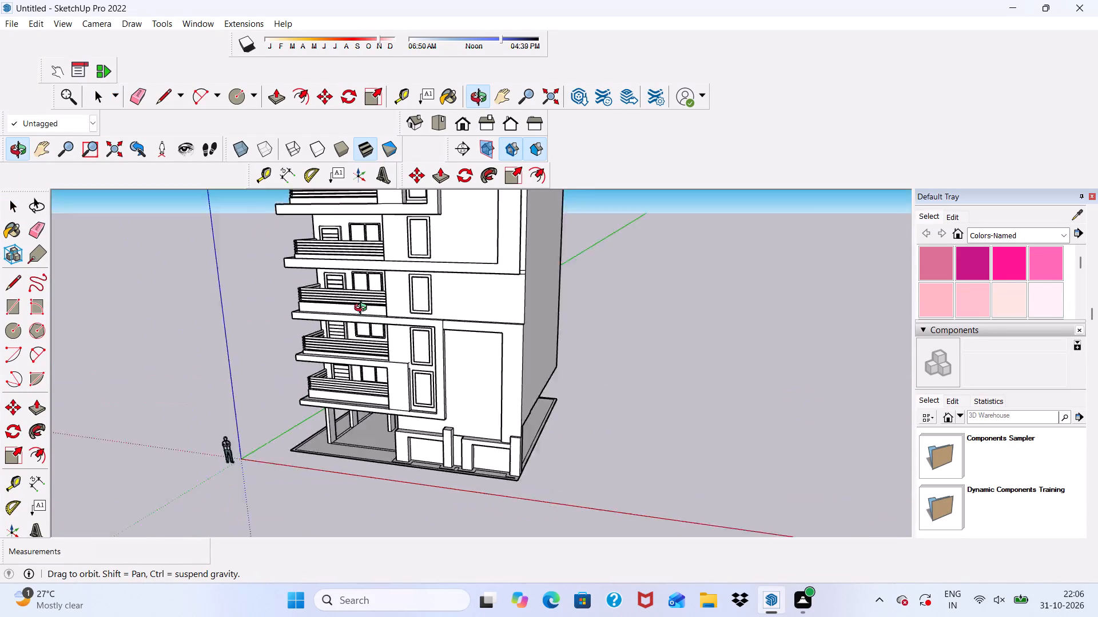
pyautogui.moveTo(363, 309); pyautogui.dragTo(467, 289, button='middle')
pyautogui.scroll(-6, 463, 302)
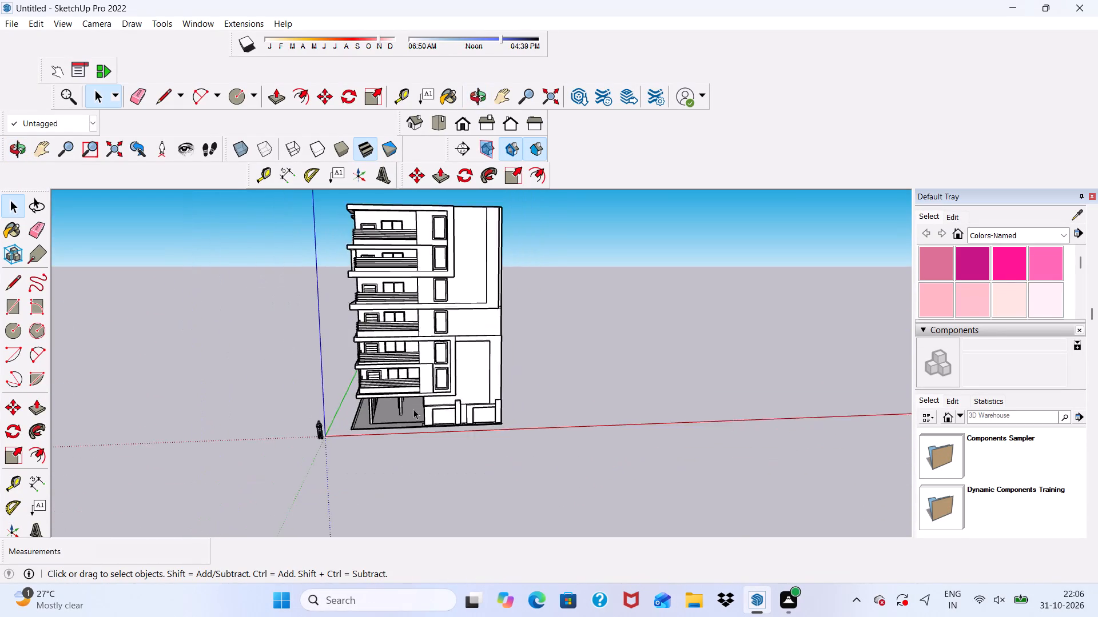
pyautogui.scroll(10, 390, 398)
pyautogui.scroll(-2, 345, 400)
pyautogui.moveTo(365, 468); pyautogui.dragTo(441, 475, button='middle')
pyautogui.scroll(4, 436, 479)
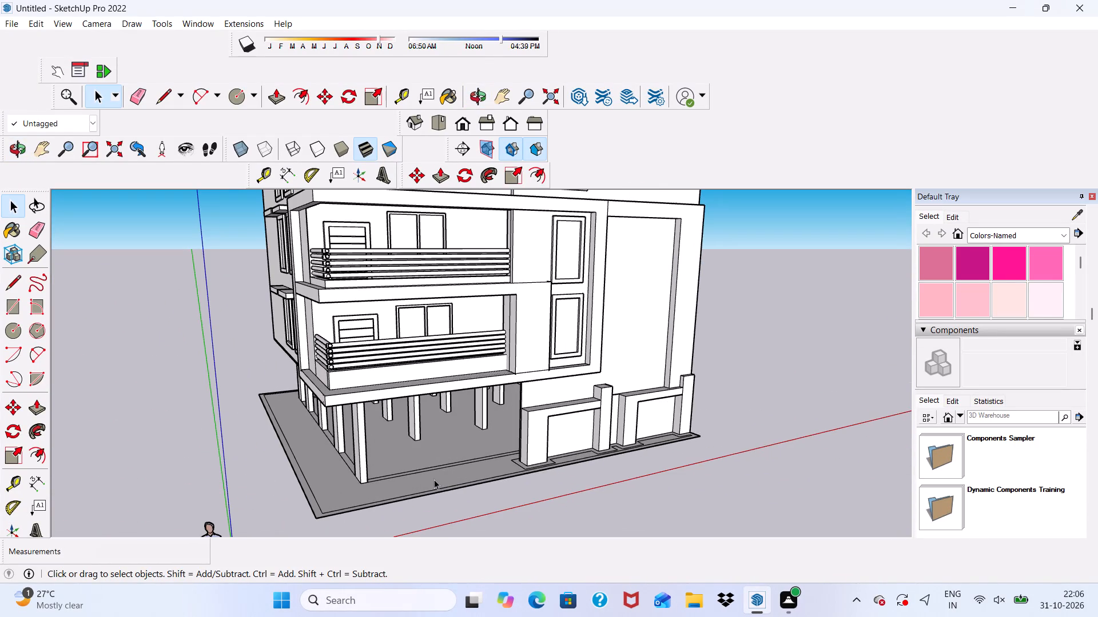
pyautogui.scroll(3, 392, 491)
pyautogui.click(393, 492)
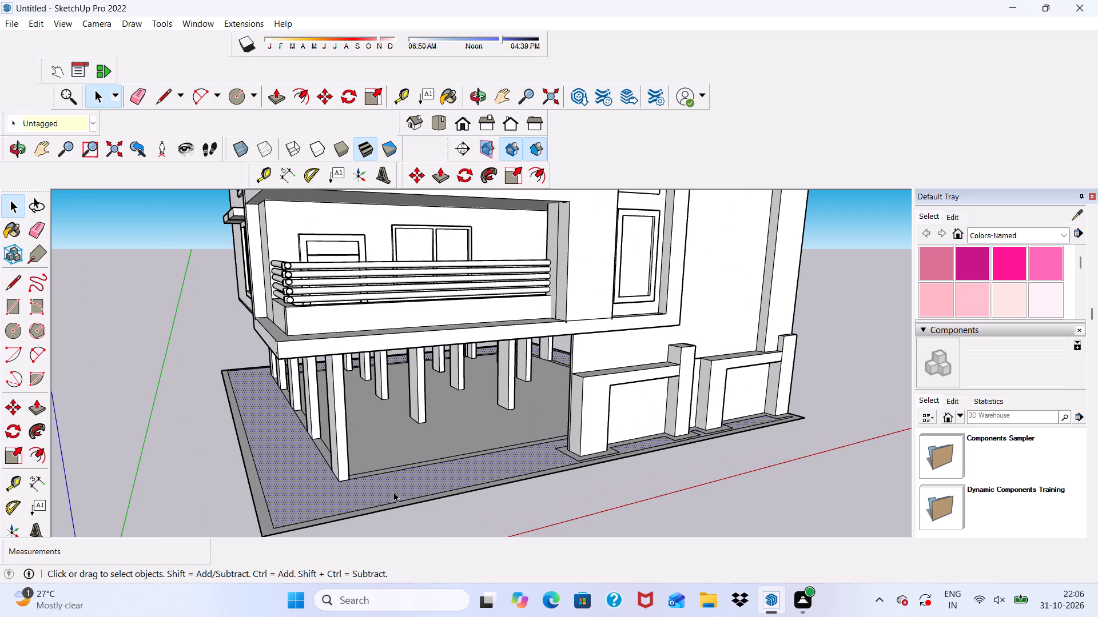
pyautogui.scroll(-4, 444, 467)
pyautogui.moveTo(487, 466); pyautogui.dragTo(365, 499, button='middle')
pyautogui.scroll(1, 365, 499)
pyautogui.scroll(-1, 449, 472)
pyautogui.moveTo(449, 472); pyautogui.dragTo(341, 482, button='middle')
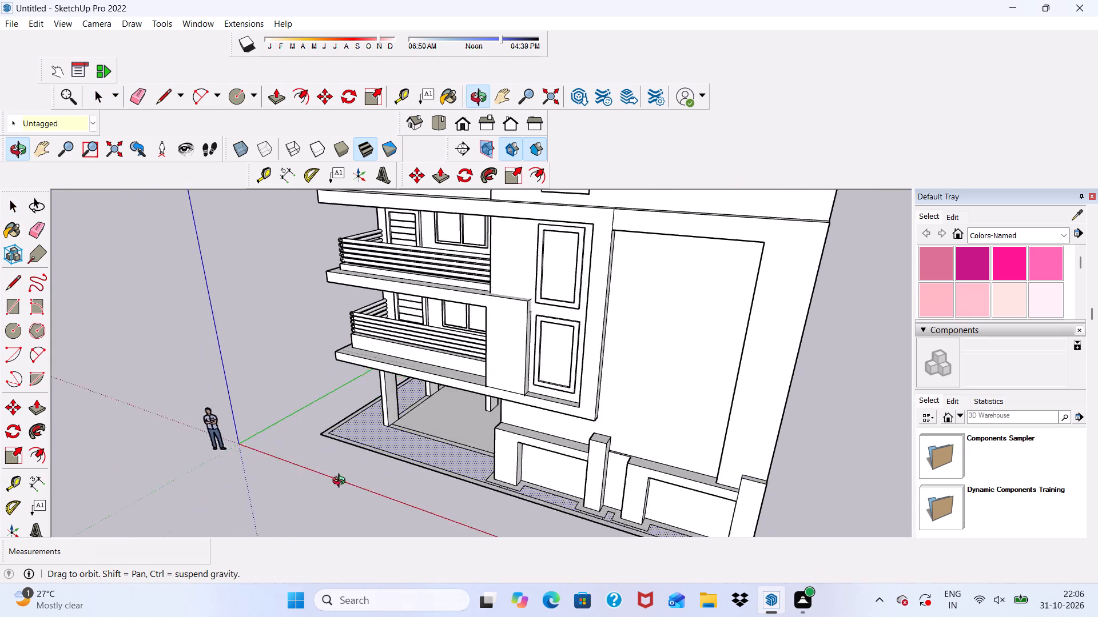
pyautogui.moveTo(341, 482); pyautogui.dragTo(104, 396, button='middle')
pyautogui.scroll(1, 257, 434)
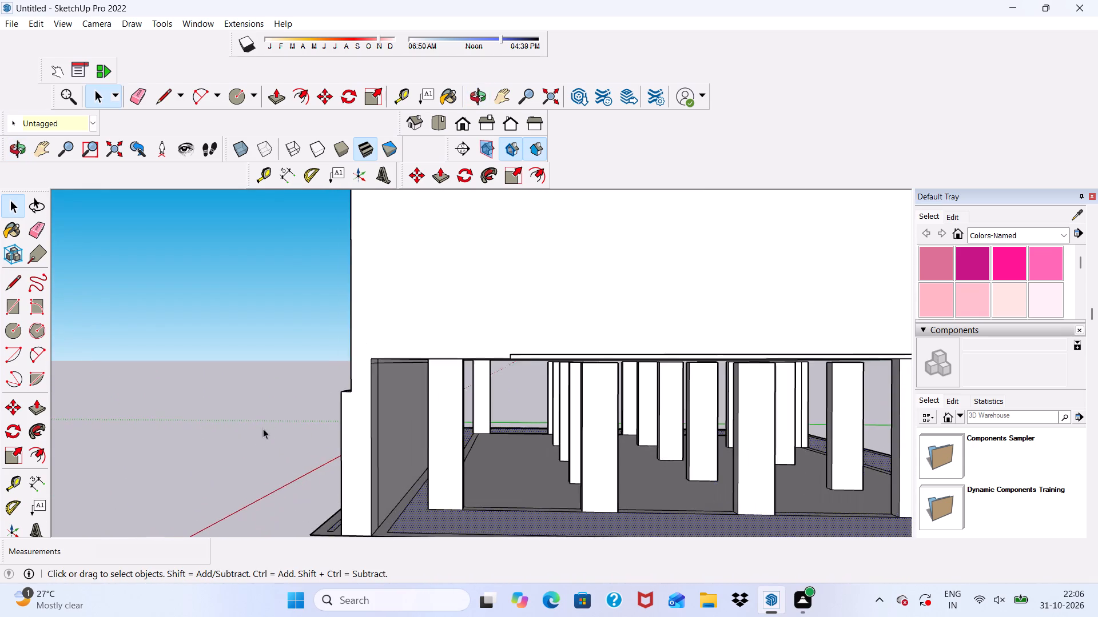
pyautogui.scroll(-5, 276, 417)
pyautogui.moveTo(330, 452); pyautogui.dragTo(677, 495, button='middle')
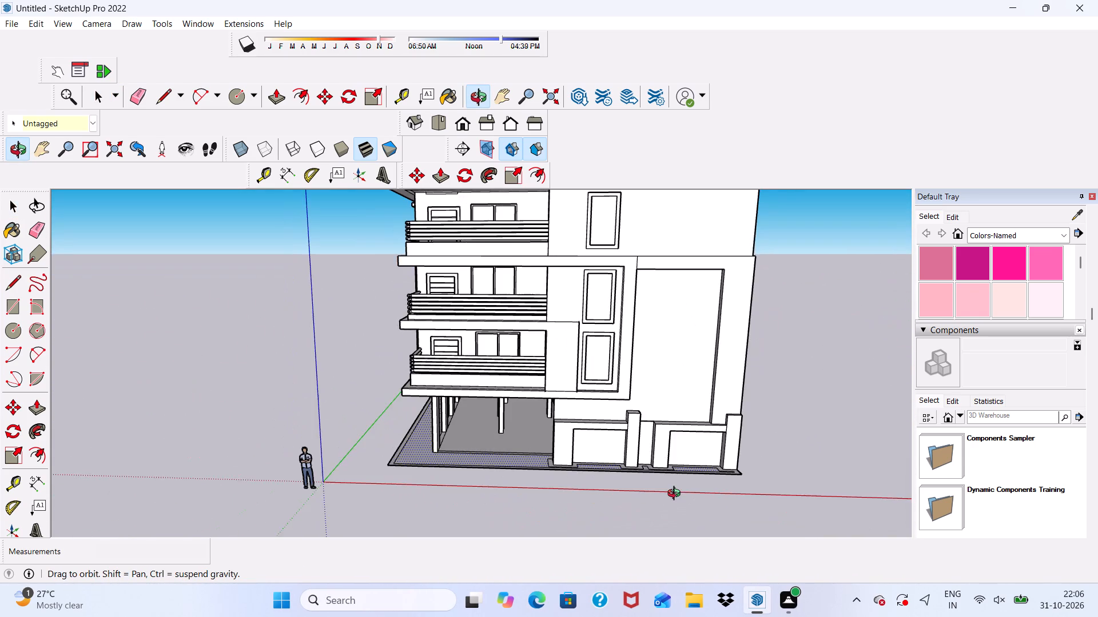
pyautogui.moveTo(677, 495); pyautogui.dragTo(671, 492, button='middle')
pyautogui.scroll(5, 379, 435)
pyautogui.moveTo(483, 448); pyautogui.dragTo(640, 469, button='middle')
pyautogui.scroll(4, 427, 402)
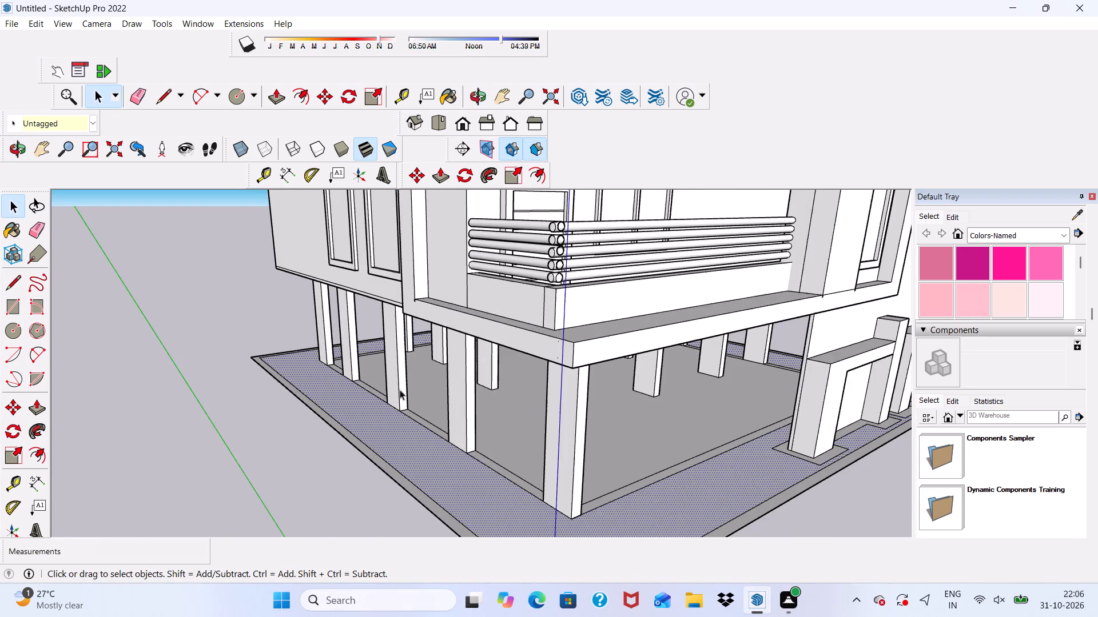
pyautogui.moveTo(382, 392); pyautogui.dragTo(336, 410, button='middle')
pyautogui.scroll(2, 396, 441)
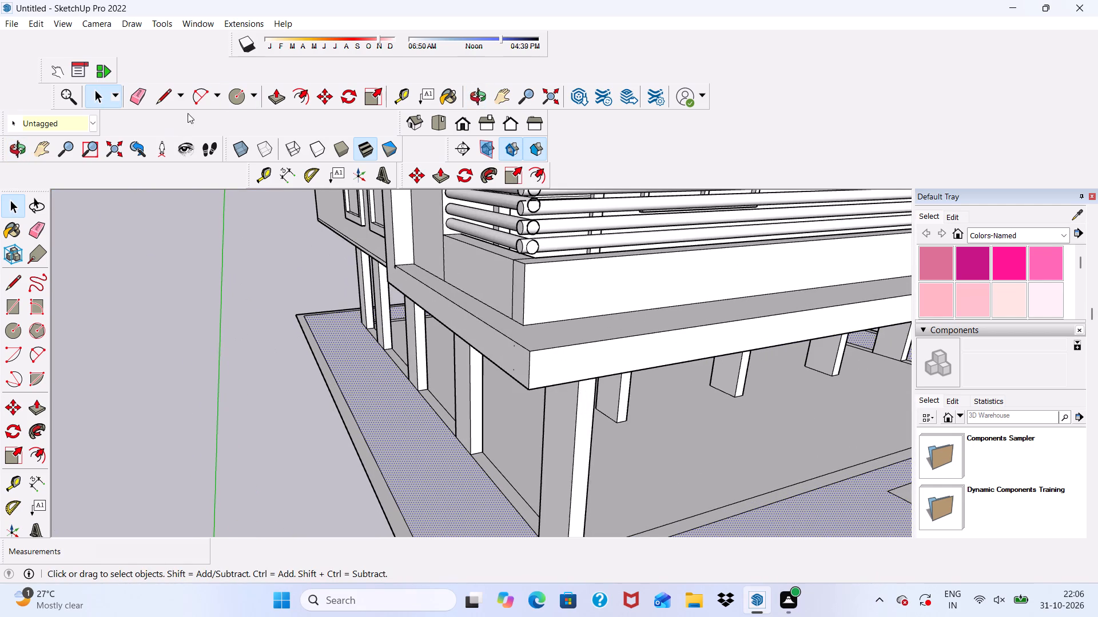
pyautogui.scroll(-4, 280, 297)
# Erase the inner offset lines of the base border along the building's side and front edges.
pyautogui.click(141, 93)
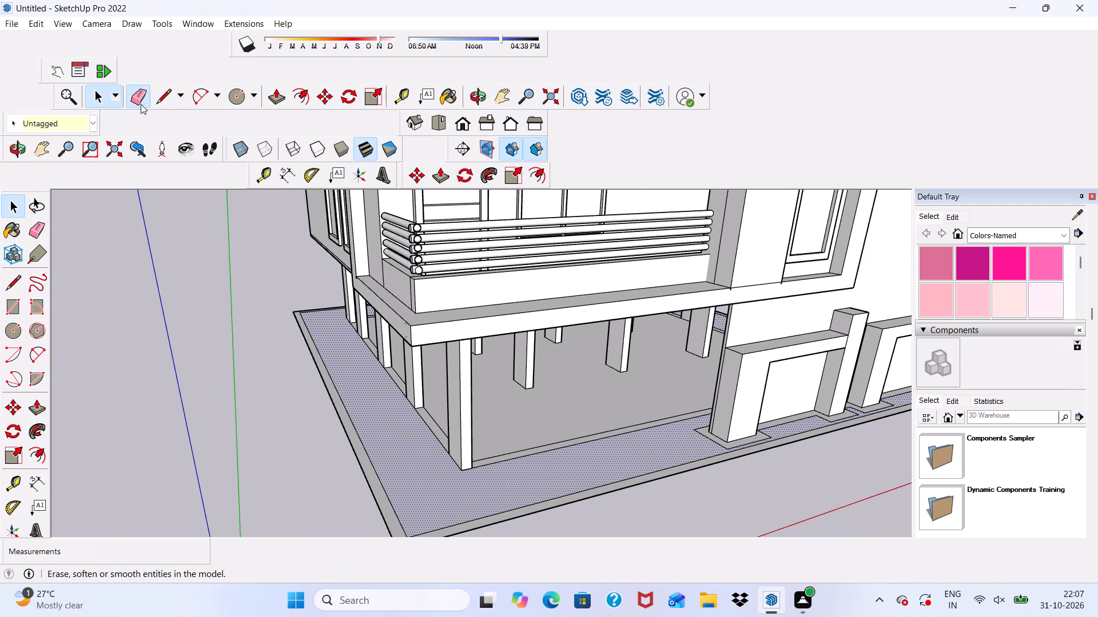
pyautogui.scroll(1, 388, 450)
pyautogui.click(371, 461)
pyautogui.moveTo(369, 465); pyautogui.dragTo(370, 469)
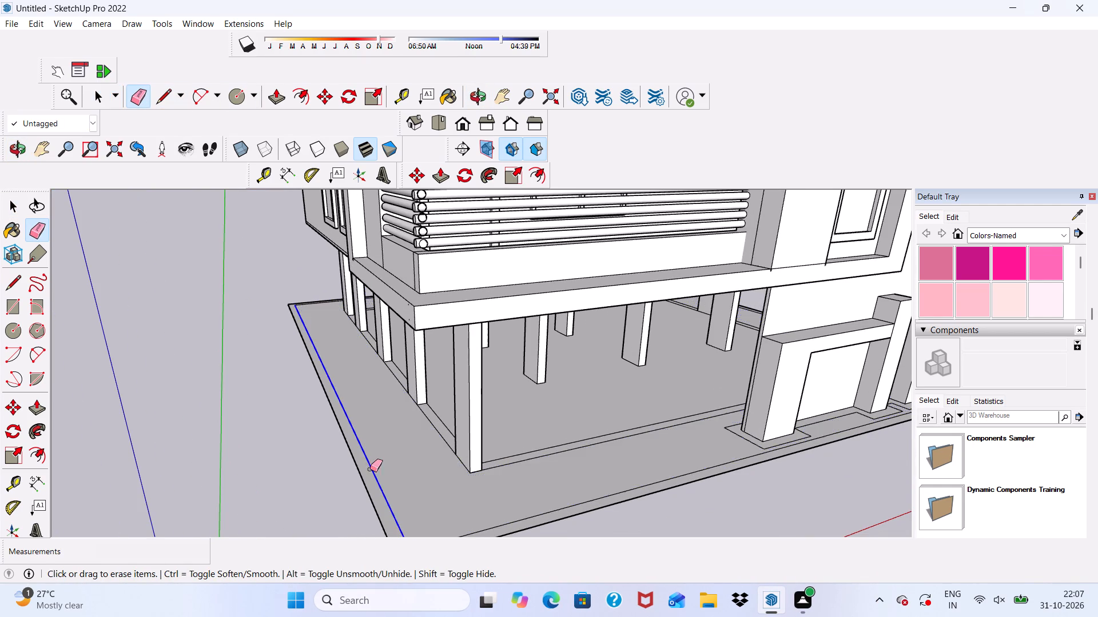
pyautogui.moveTo(370, 469); pyautogui.dragTo(371, 471)
pyautogui.scroll(-5, 356, 394)
pyautogui.scroll(12, 427, 475)
pyautogui.click(434, 459)
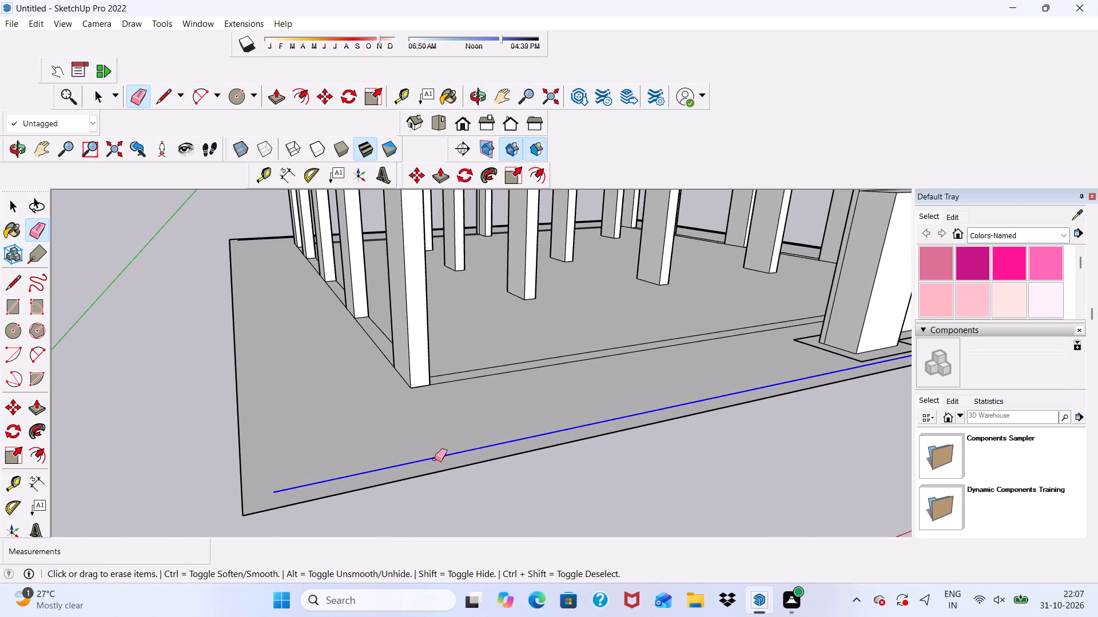
# Erase the offset outline on the base around the first front wall pillar and its adjoining recessed panel.
pyautogui.scroll(-6, 325, 451)
pyautogui.scroll(10, 694, 391)
pyautogui.moveTo(719, 381); pyautogui.dragTo(727, 400)
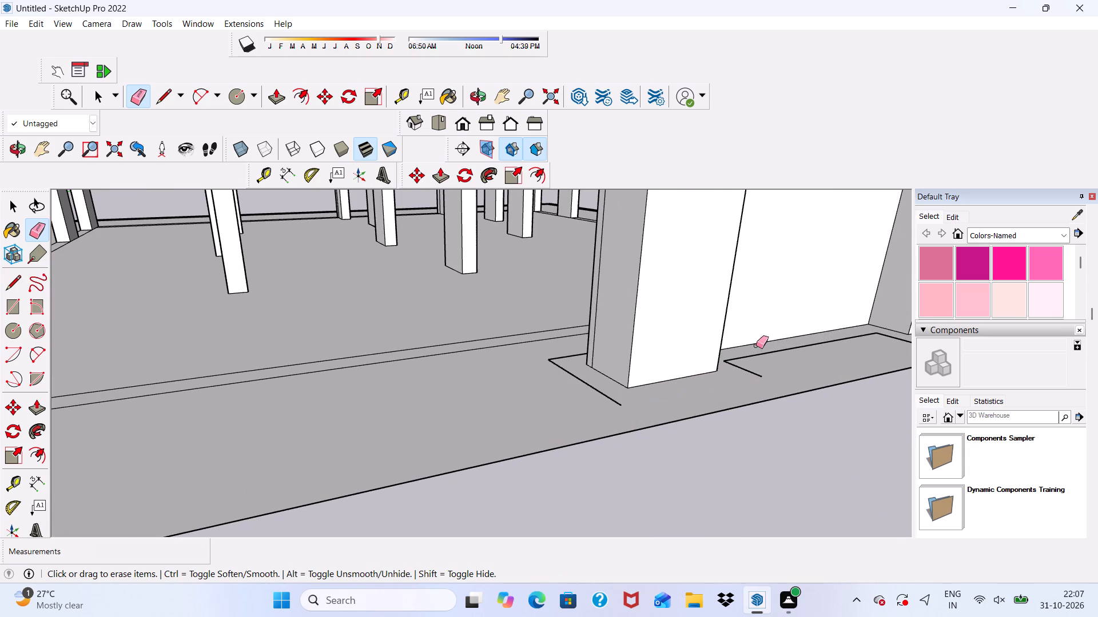
pyautogui.moveTo(756, 346); pyautogui.dragTo(754, 365)
pyautogui.moveTo(738, 374); pyautogui.dragTo(746, 372)
pyautogui.moveTo(565, 352); pyautogui.dragTo(565, 376)
pyautogui.scroll(-6, 433, 388)
pyautogui.scroll(6, 435, 389)
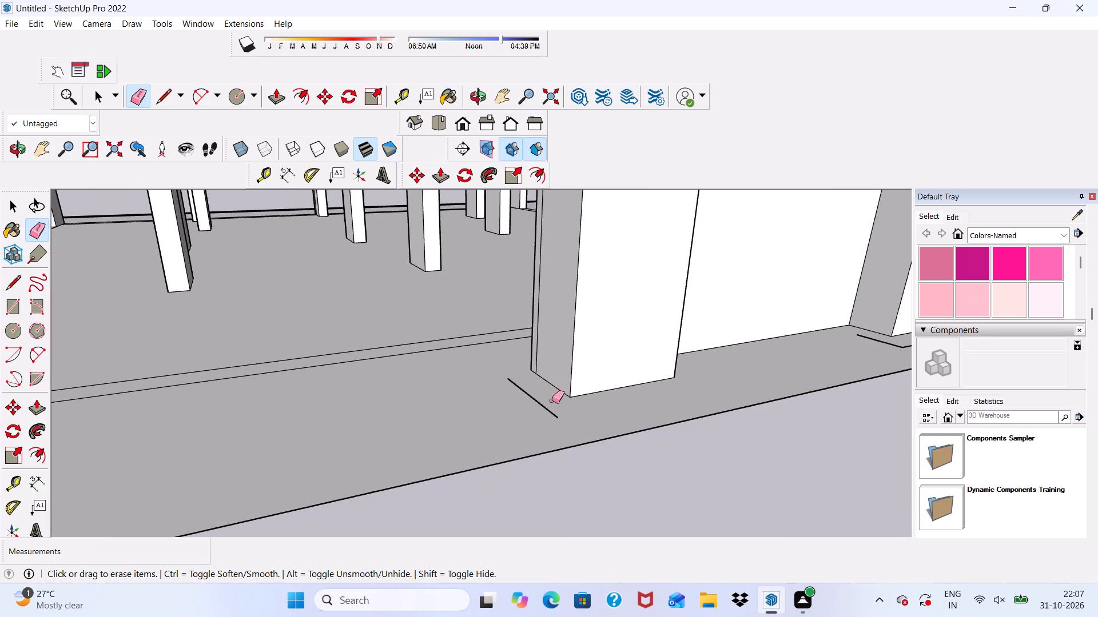
pyautogui.moveTo(550, 407); pyautogui.dragTo(546, 413)
# Erase the offset outline on the base around the second front wall pillar.
pyautogui.scroll(-10, 352, 397)
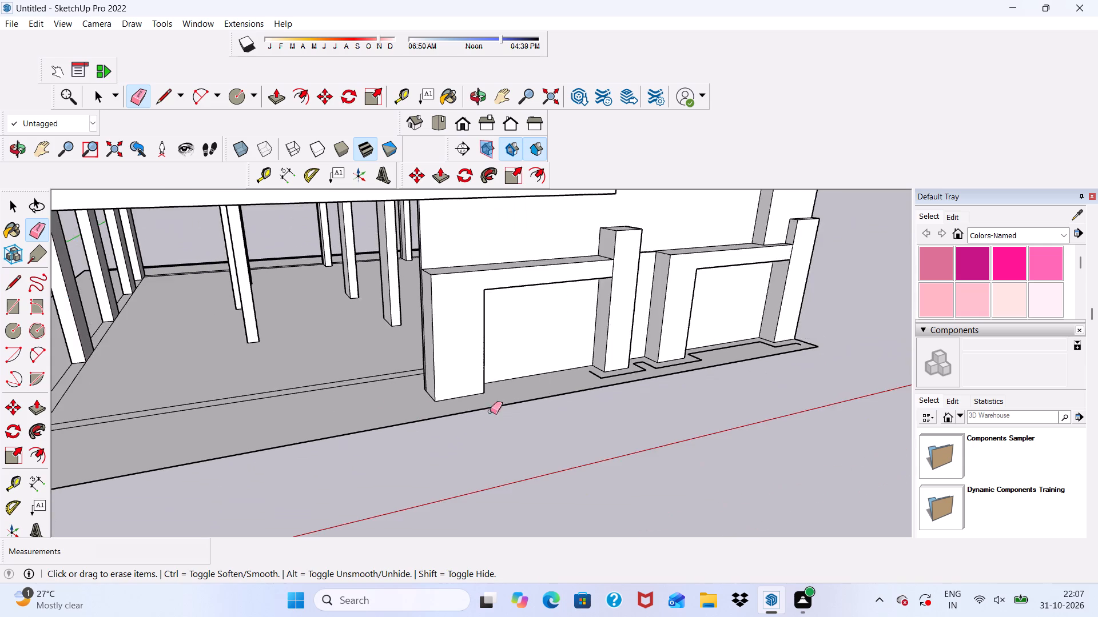
pyautogui.scroll(6, 649, 394)
pyautogui.scroll(7, 591, 362)
pyautogui.moveTo(527, 359); pyautogui.dragTo(581, 378)
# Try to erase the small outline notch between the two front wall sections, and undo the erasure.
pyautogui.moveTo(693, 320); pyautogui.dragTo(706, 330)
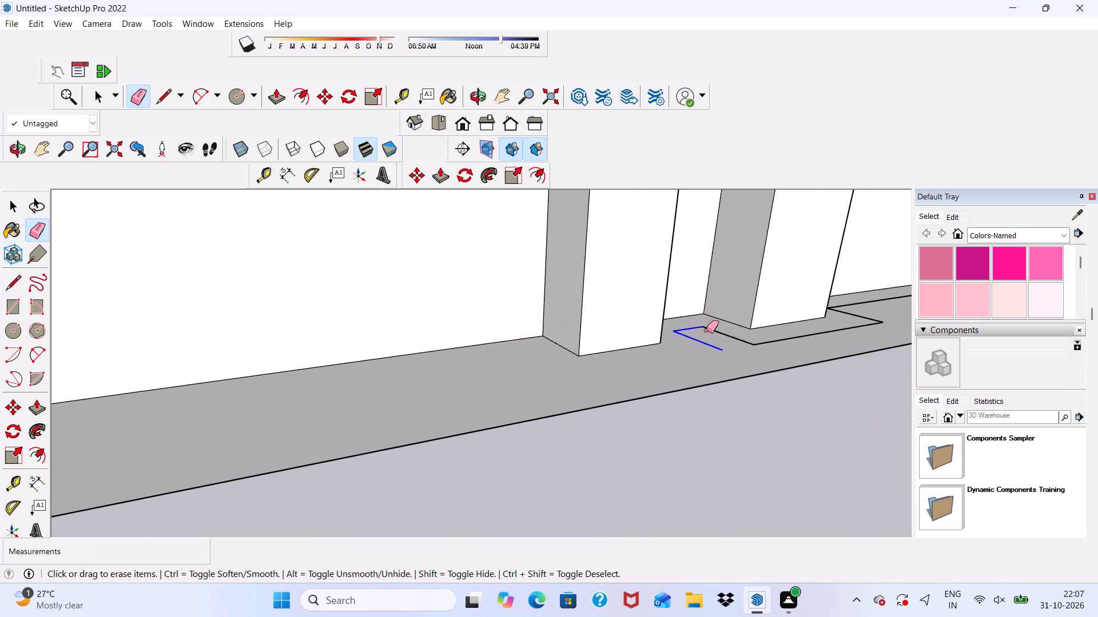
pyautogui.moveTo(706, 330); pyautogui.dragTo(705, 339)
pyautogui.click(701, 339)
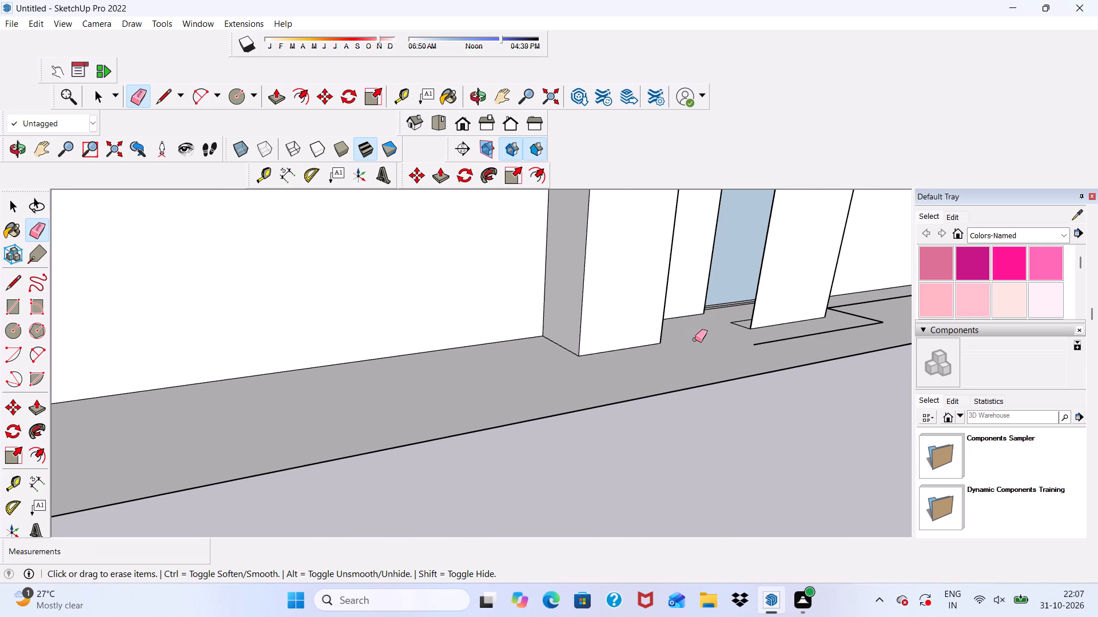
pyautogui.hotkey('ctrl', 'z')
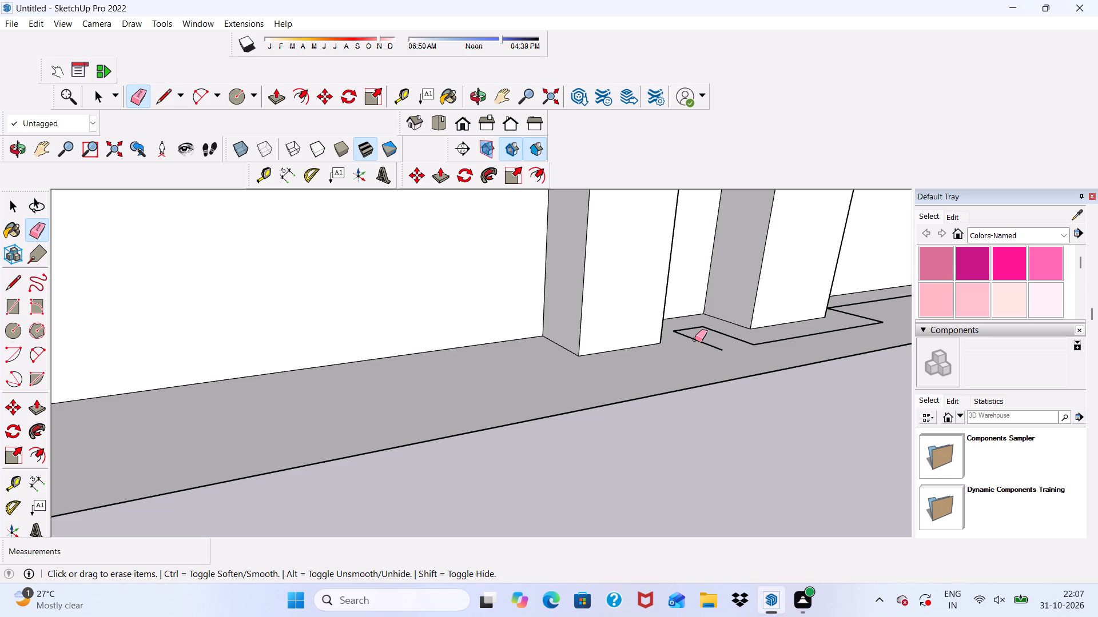
# Examine the whole building and its front facade from a distance.
pyautogui.scroll(-4, 690, 315)
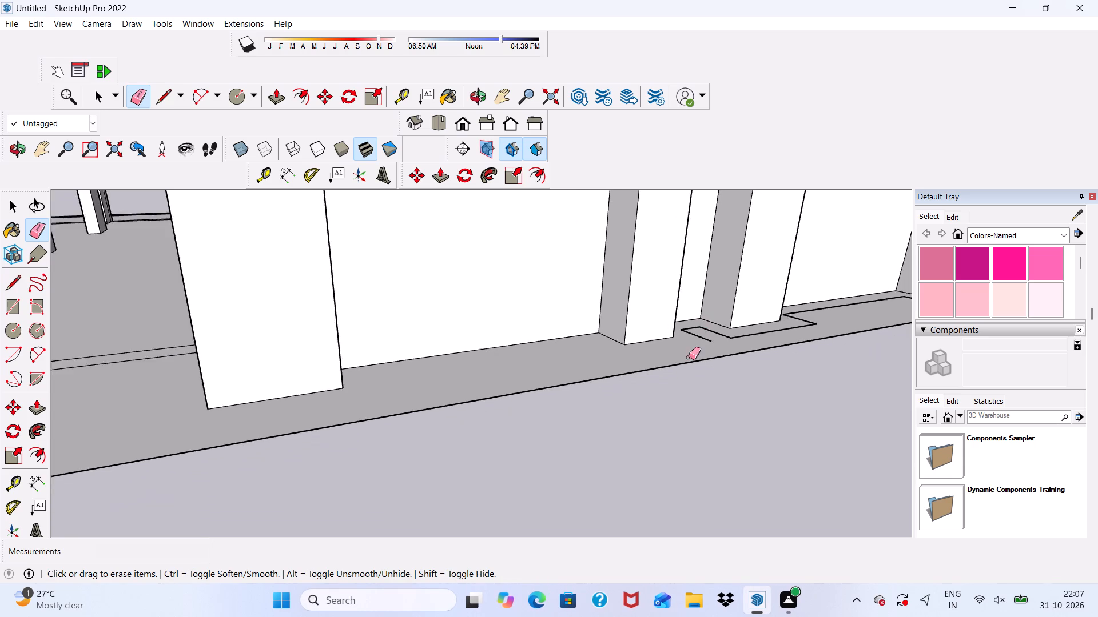
pyautogui.scroll(-20, 689, 357)
pyautogui.scroll(-11, 689, 357)
pyautogui.scroll(3, 527, 249)
pyautogui.scroll(-3, 535, 327)
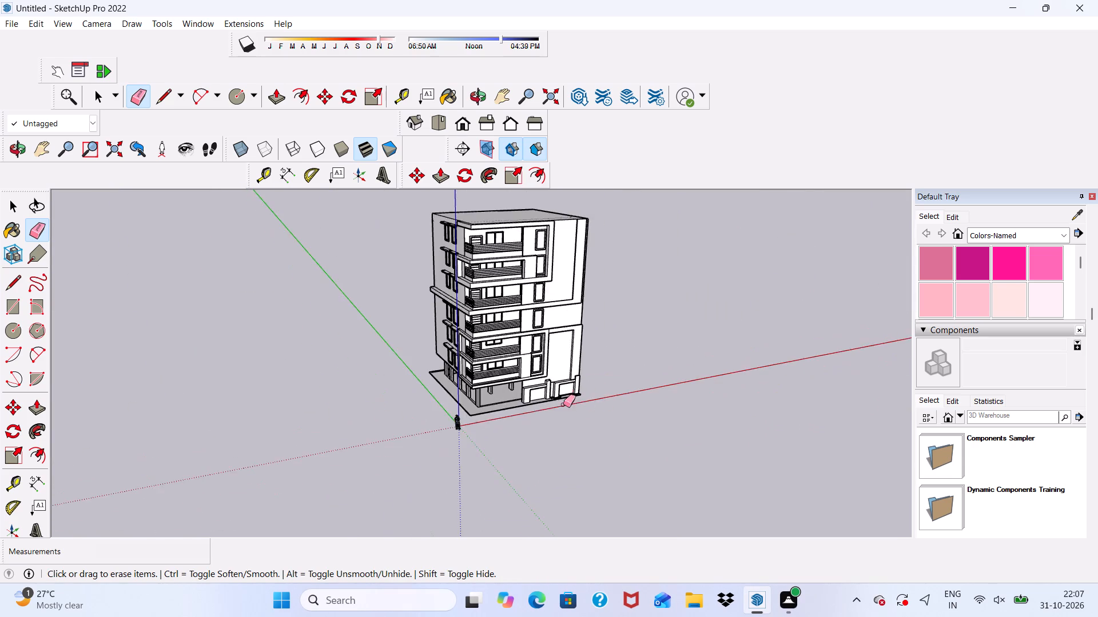
pyautogui.scroll(-8, 563, 404)
pyautogui.scroll(13, 520, 345)
pyautogui.scroll(-1, 562, 454)
pyautogui.scroll(-7, 530, 362)
pyautogui.moveTo(527, 442); pyautogui.dragTo(515, 420, button='middle')
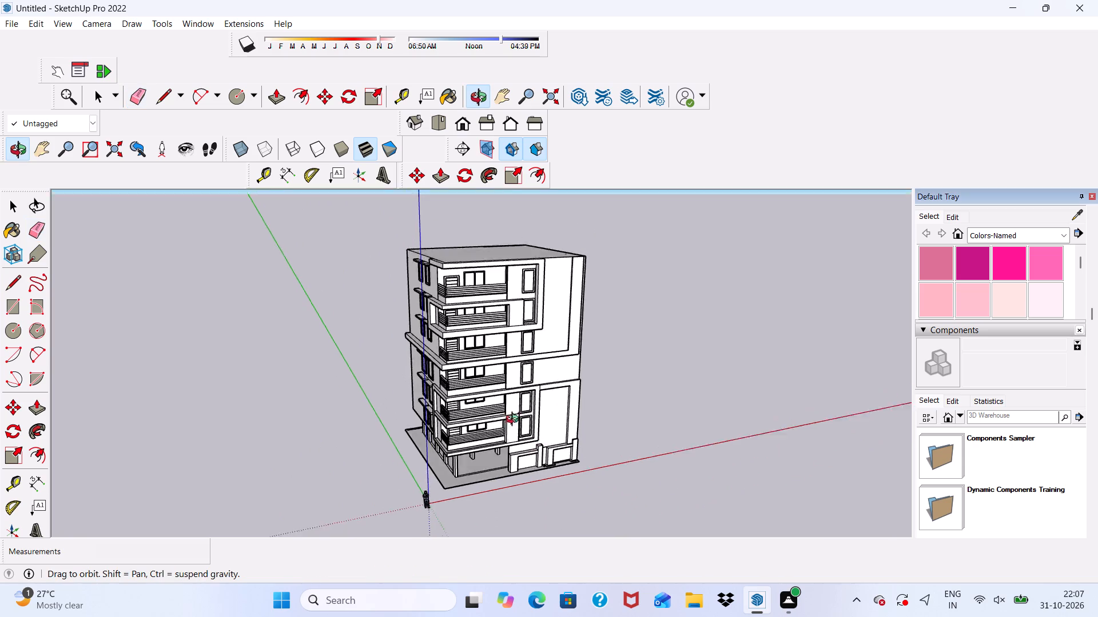
pyautogui.moveTo(515, 420); pyautogui.dragTo(502, 373, button='middle')
pyautogui.scroll(6, 755, 346)
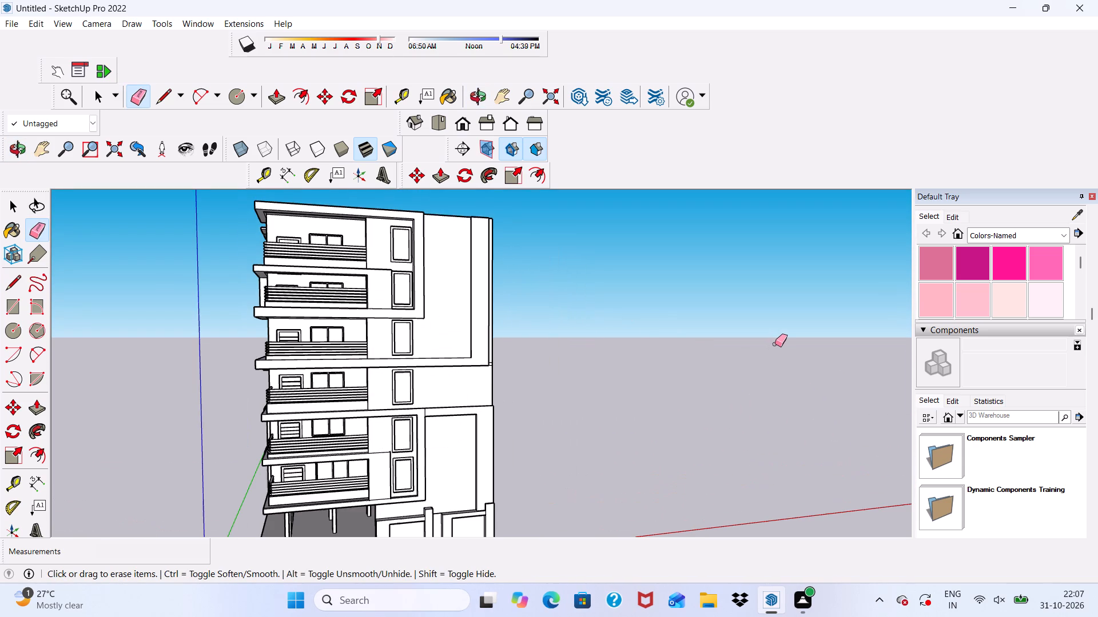
pyautogui.scroll(-3, 709, 395)
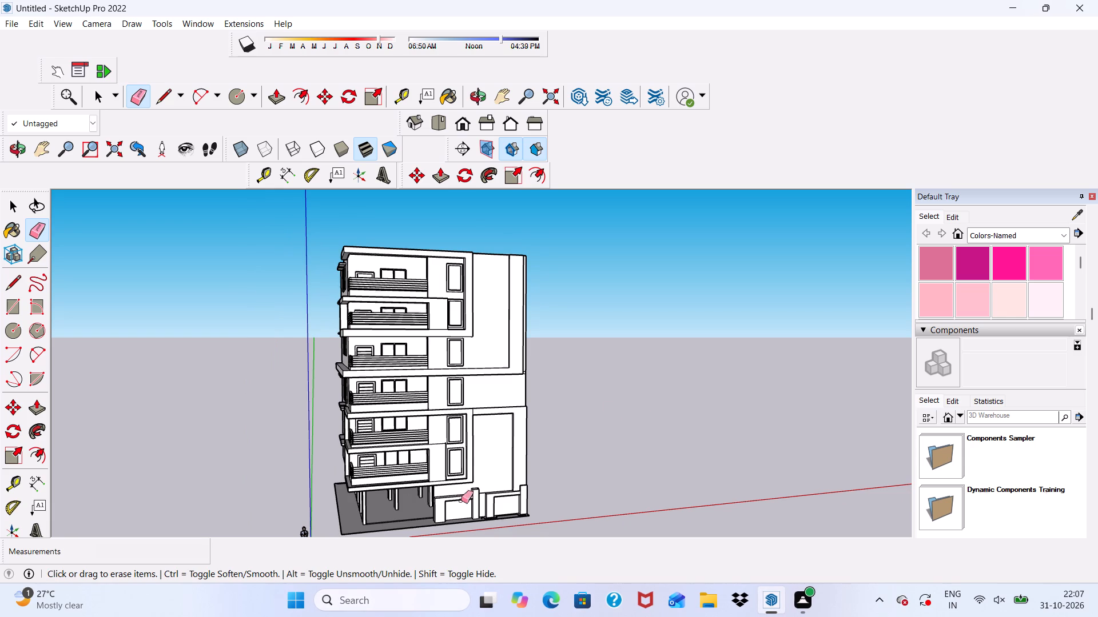
# Erase the outline notch between the two front wall sections and the connected lines in front of the third pillar.
pyautogui.scroll(1, 449, 482)
pyautogui.scroll(-2, 449, 474)
pyautogui.scroll(12, 512, 546)
pyautogui.scroll(-4, 479, 247)
pyautogui.moveTo(477, 327); pyautogui.dragTo(454, 396, button='middle')
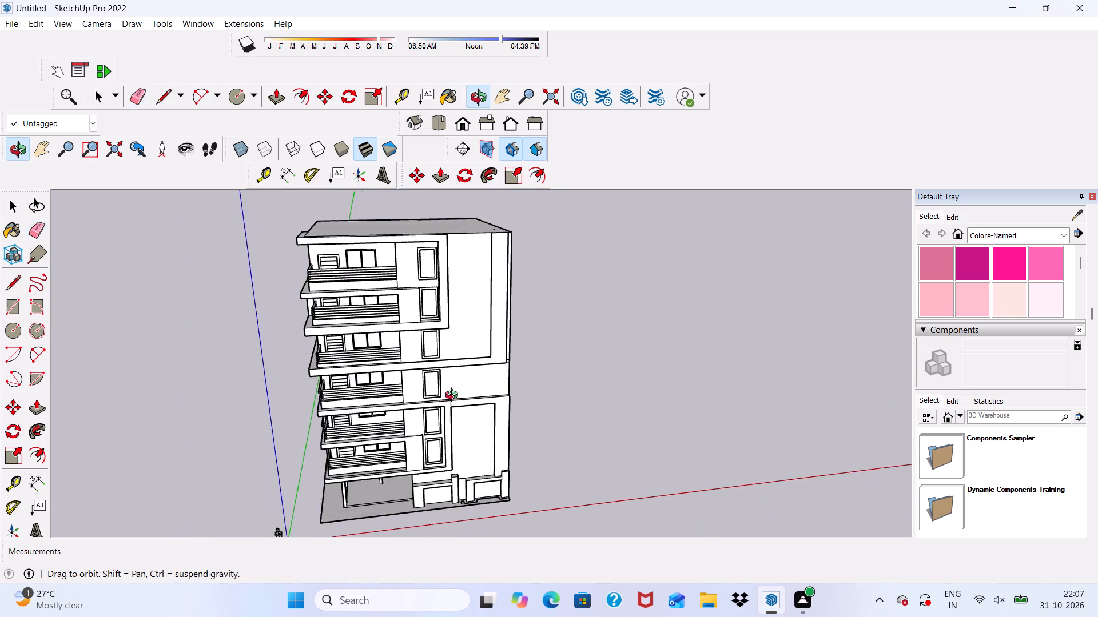
pyautogui.moveTo(454, 396); pyautogui.dragTo(435, 432, button='middle')
pyautogui.scroll(20, 455, 496)
pyautogui.scroll(7, 455, 496)
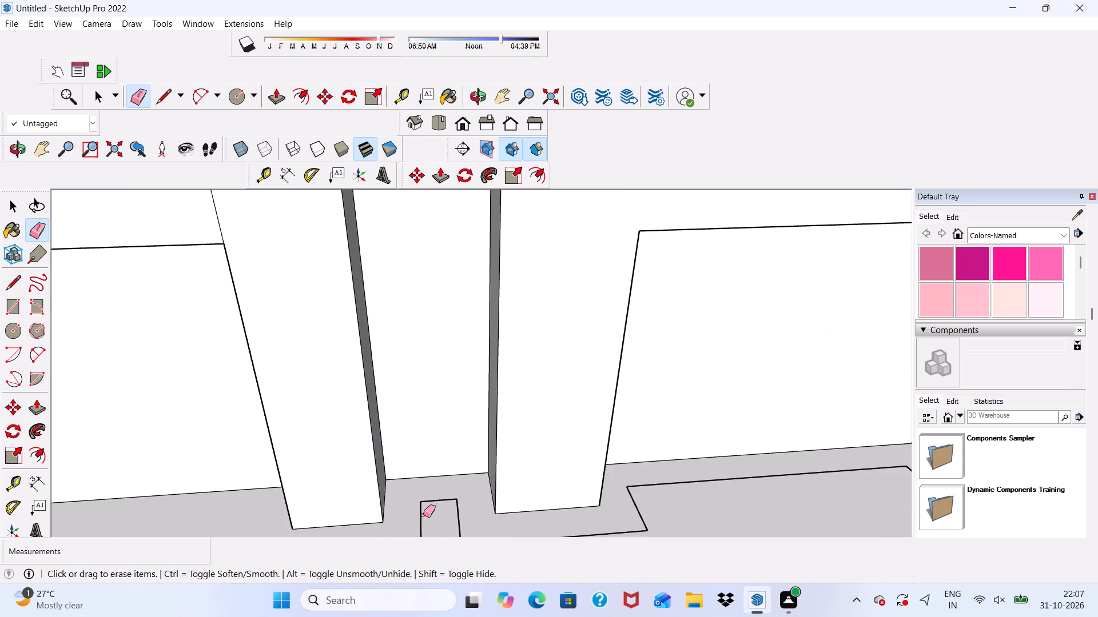
pyautogui.moveTo(420, 517); pyautogui.dragTo(457, 523)
pyautogui.scroll(-5, 437, 465)
pyautogui.scroll(6, 459, 521)
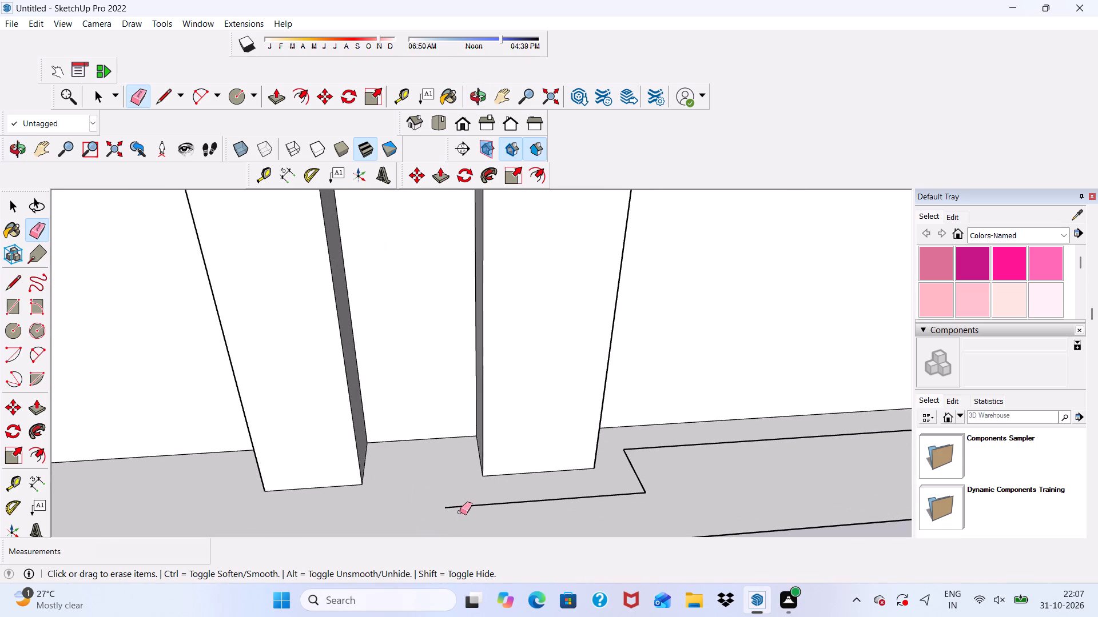
pyautogui.moveTo(460, 511); pyautogui.dragTo(651, 448)
pyautogui.click(651, 447)
# Erase the remaining offset outline on the base around the last front wall pillar at the building's corner.
pyautogui.scroll(-2, 603, 467)
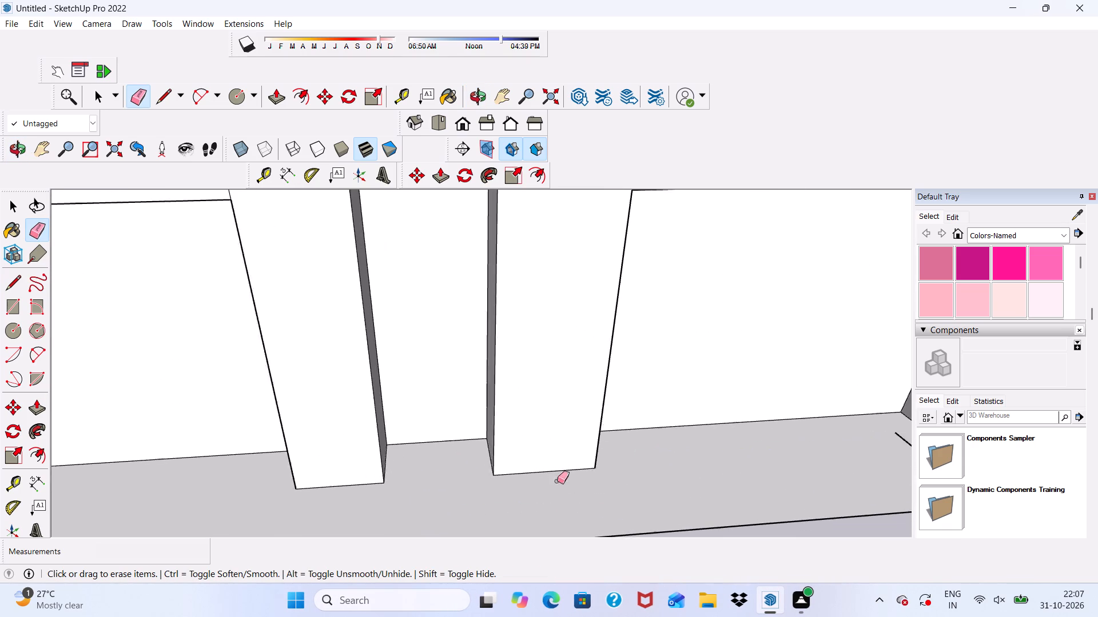
pyautogui.scroll(-8, 557, 481)
pyautogui.scroll(10, 759, 479)
pyautogui.moveTo(636, 440); pyautogui.dragTo(683, 464)
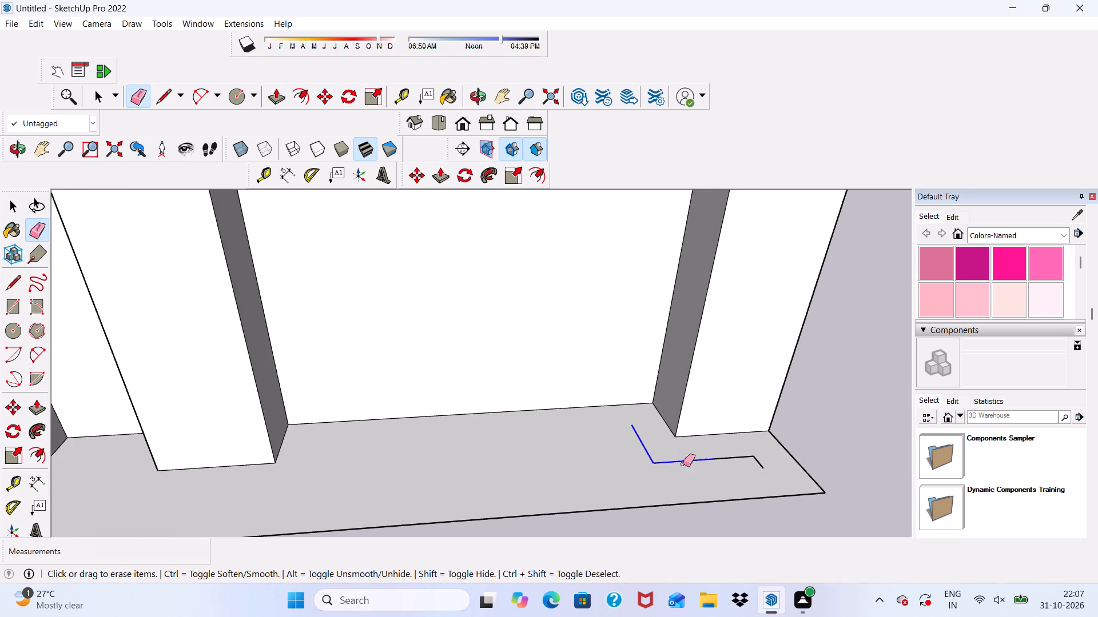
pyautogui.moveTo(683, 464); pyautogui.dragTo(755, 466)
pyautogui.scroll(-5, 651, 418)
pyautogui.scroll(4, 653, 431)
pyautogui.moveTo(711, 447); pyautogui.dragTo(713, 455)
# Raise the border face around the building's base by 1 5/8" with Push/Pull, and try entering a distance of 3".
pyautogui.scroll(-20, 717, 449)
pyautogui.scroll(1, 640, 450)
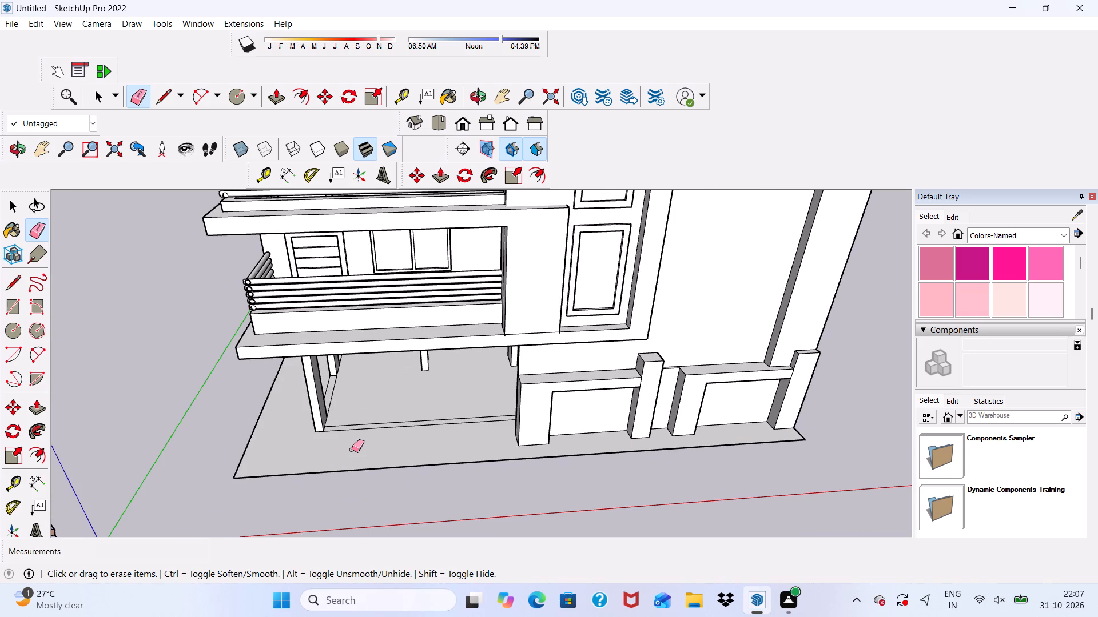
pyautogui.press('space')
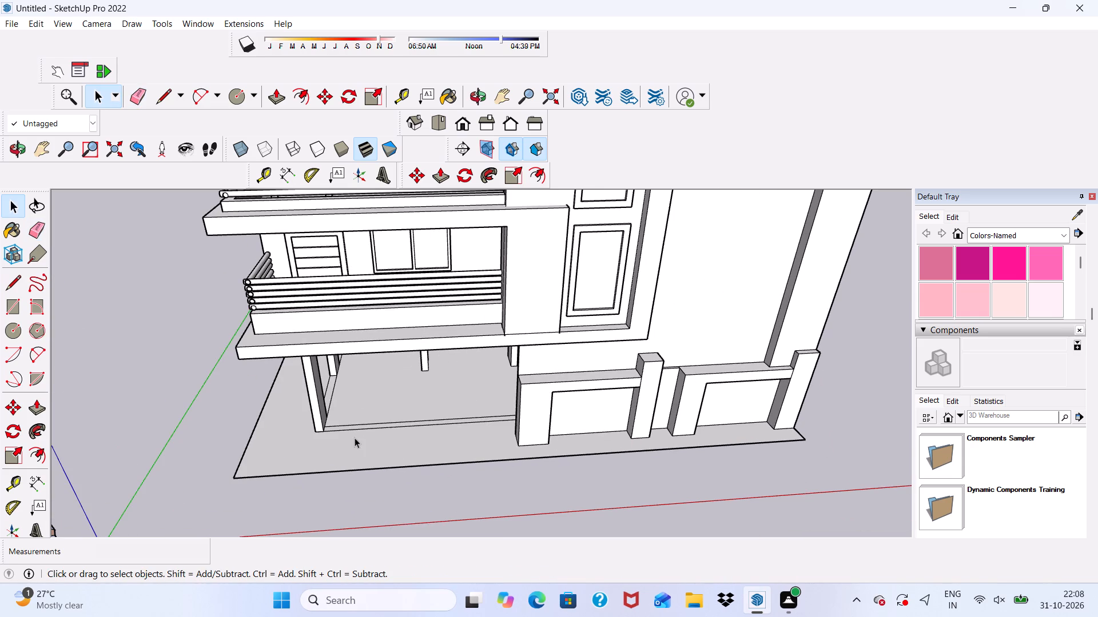
pyautogui.click(357, 454)
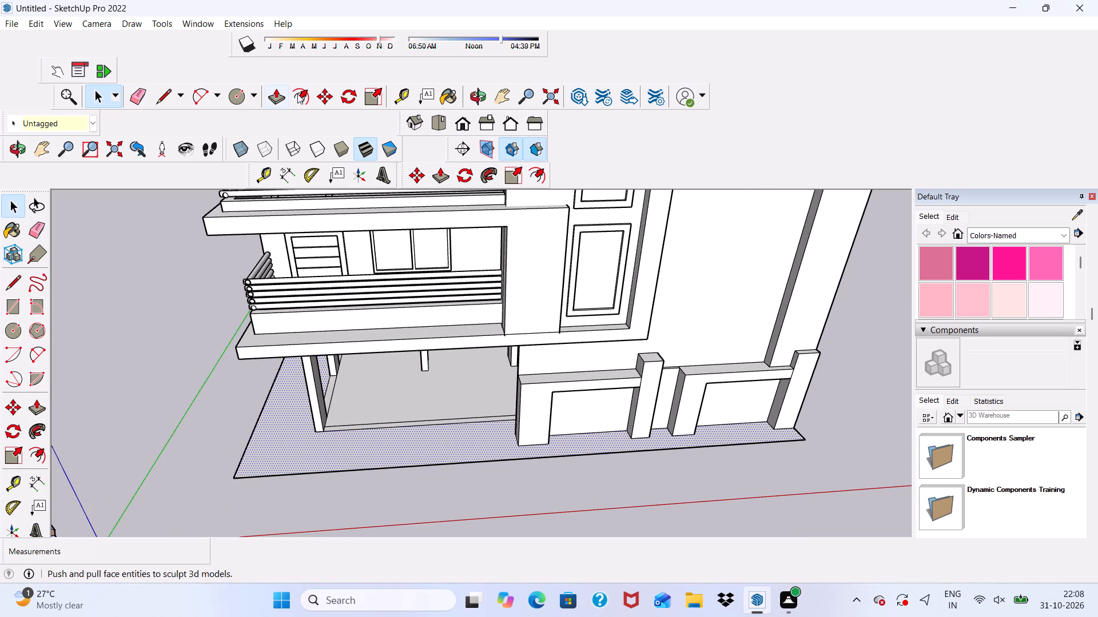
pyautogui.click(281, 97)
pyautogui.scroll(3, 330, 371)
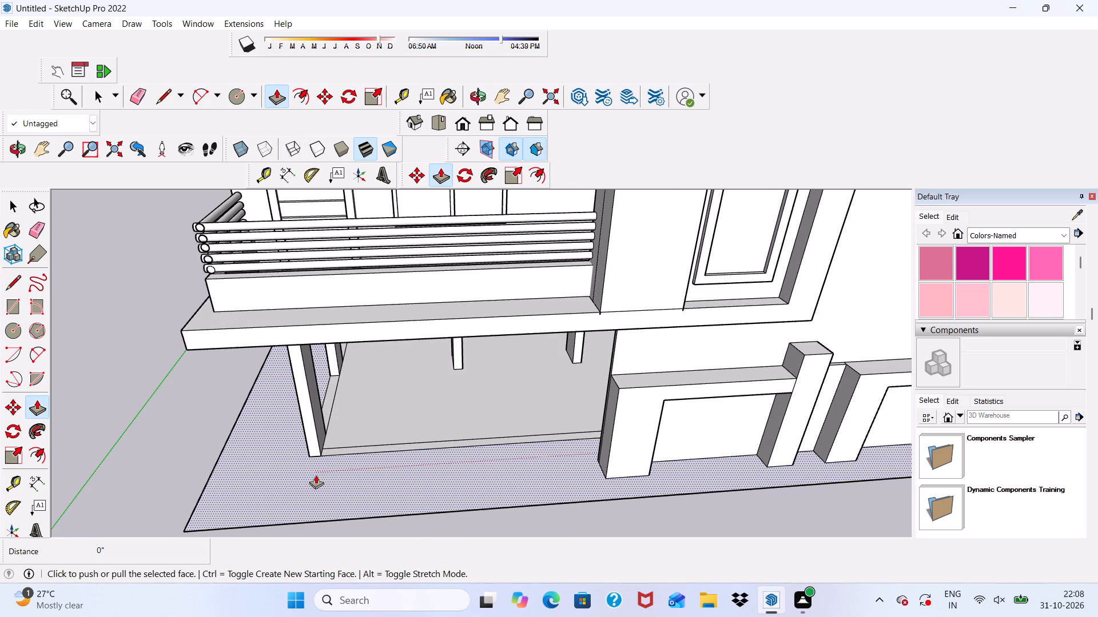
pyautogui.click(312, 489)
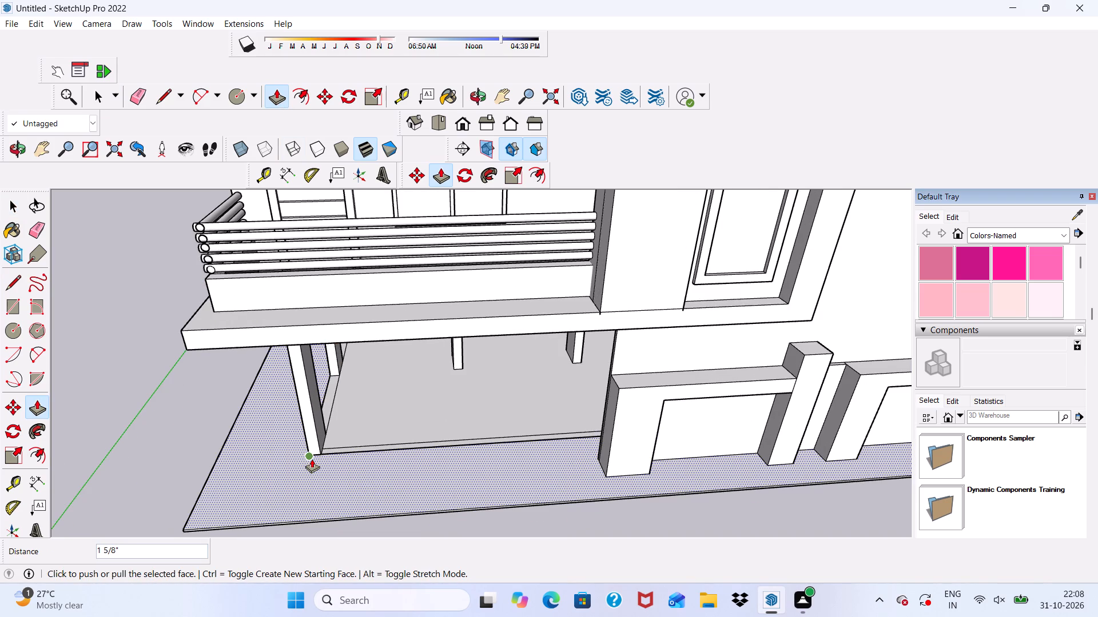
pyautogui.press('3')
pyautogui.hotkey('shift', '"')
pyautogui.press('Return')
# Push the front edge face of the raised base inward by about 1' 10 1/4" to meet the front wall pillars.
pyautogui.scroll(-6, 312, 459)
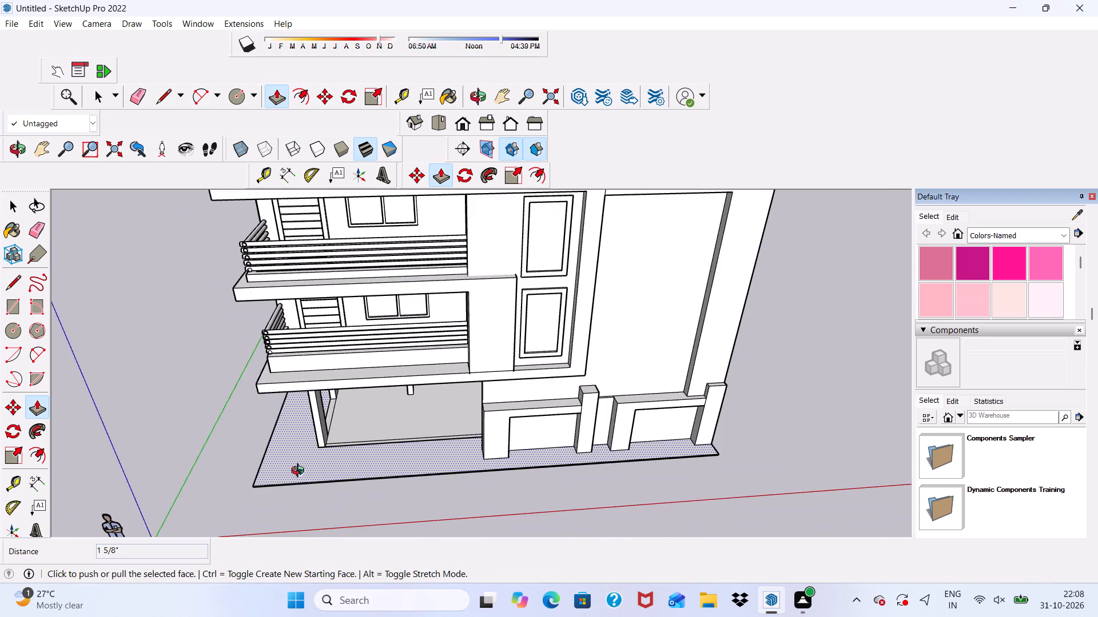
pyautogui.moveTo(300, 472); pyautogui.dragTo(156, 491, button='middle')
pyautogui.scroll(17, 412, 374)
pyautogui.scroll(4, 417, 368)
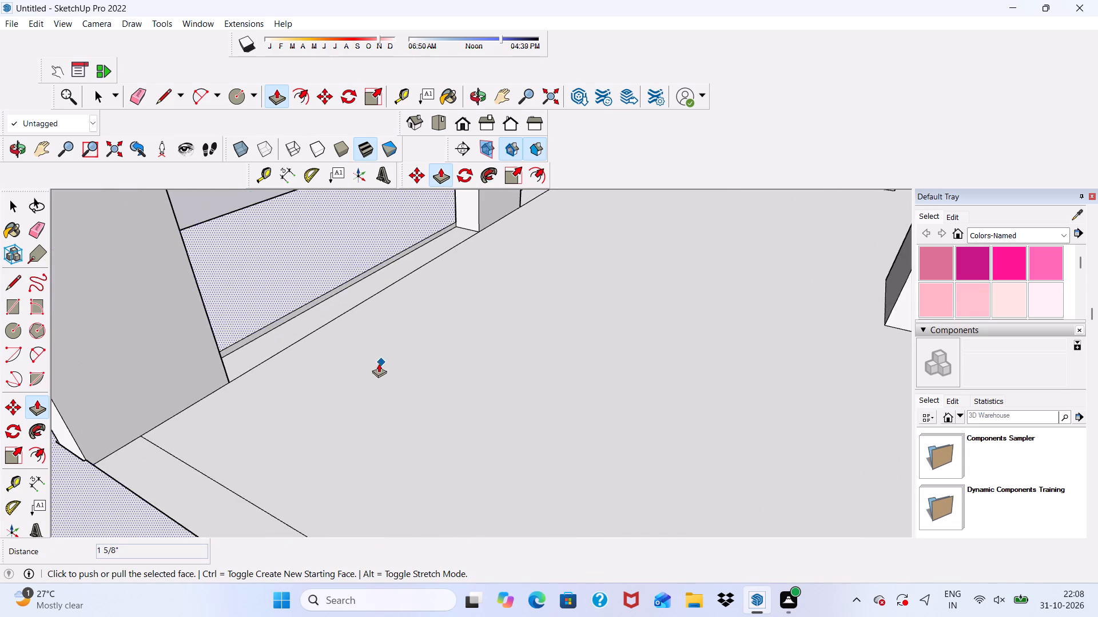
pyautogui.scroll(4, 287, 338)
pyautogui.scroll(-18, 283, 299)
pyautogui.scroll(1, 219, 435)
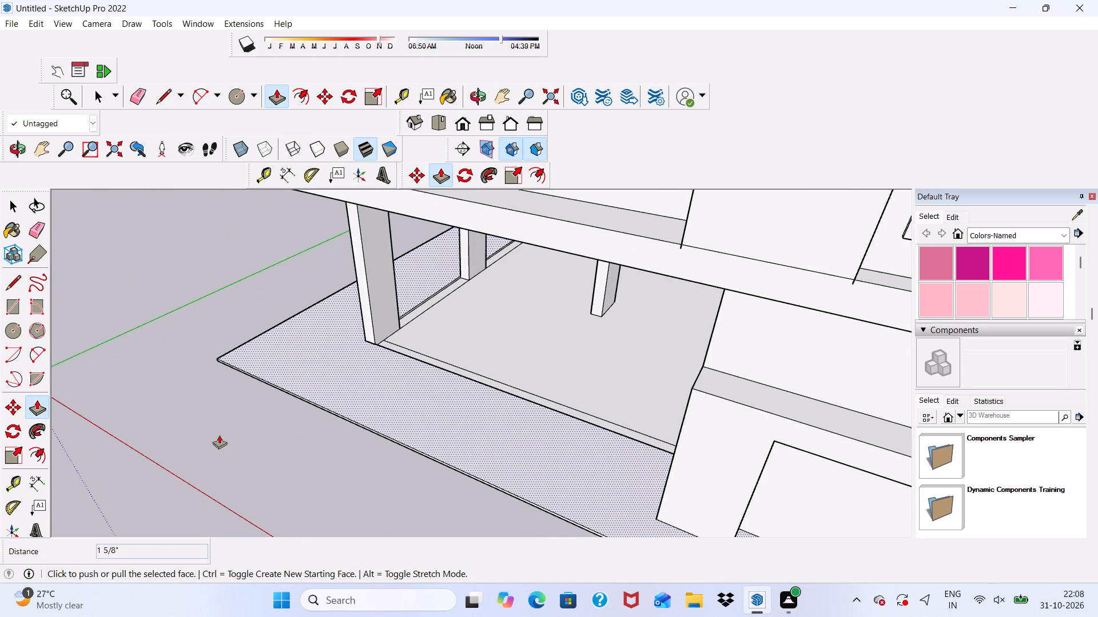
pyautogui.press('space')
pyautogui.click(268, 452)
pyautogui.scroll(-4, 208, 416)
pyautogui.moveTo(314, 418); pyautogui.dragTo(368, 390, button='middle')
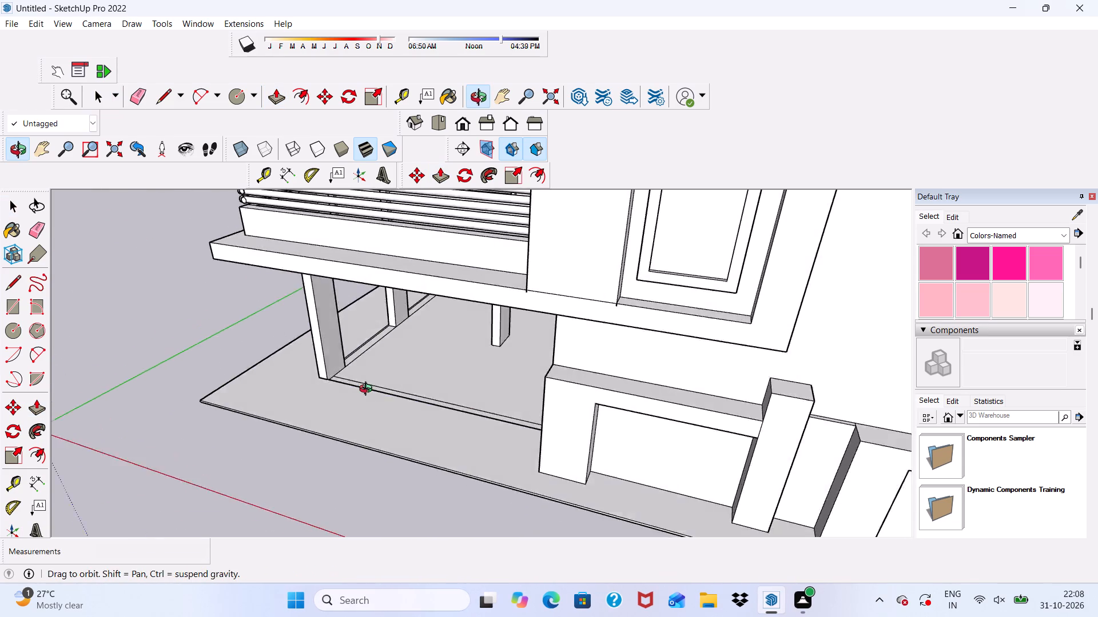
pyautogui.moveTo(368, 390); pyautogui.dragTo(417, 379, button='middle')
pyautogui.scroll(19, 423, 458)
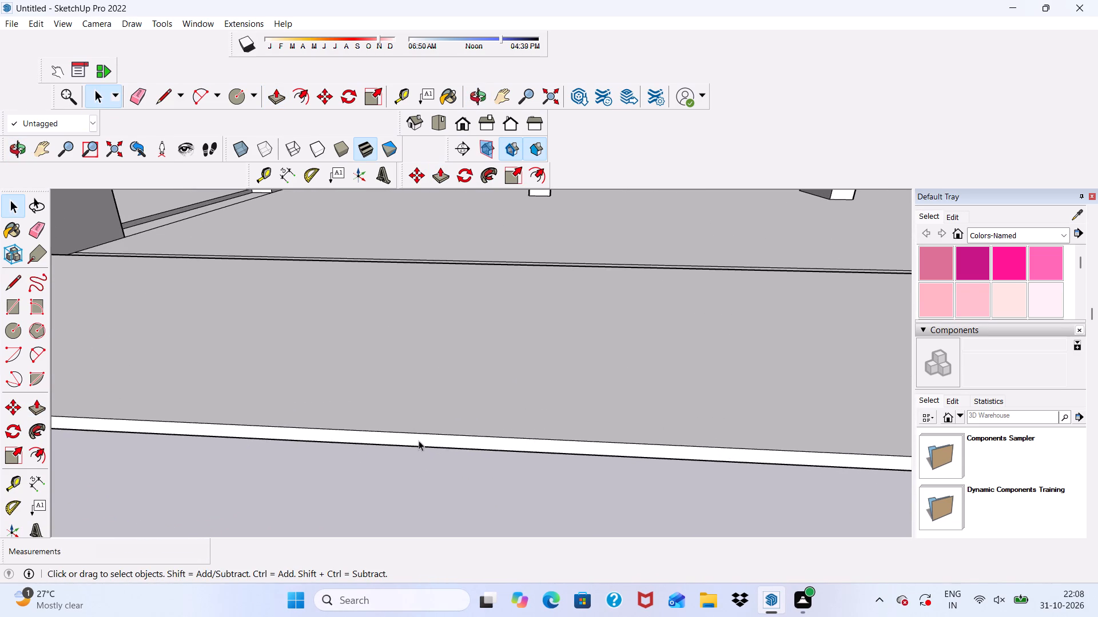
pyautogui.click(419, 440)
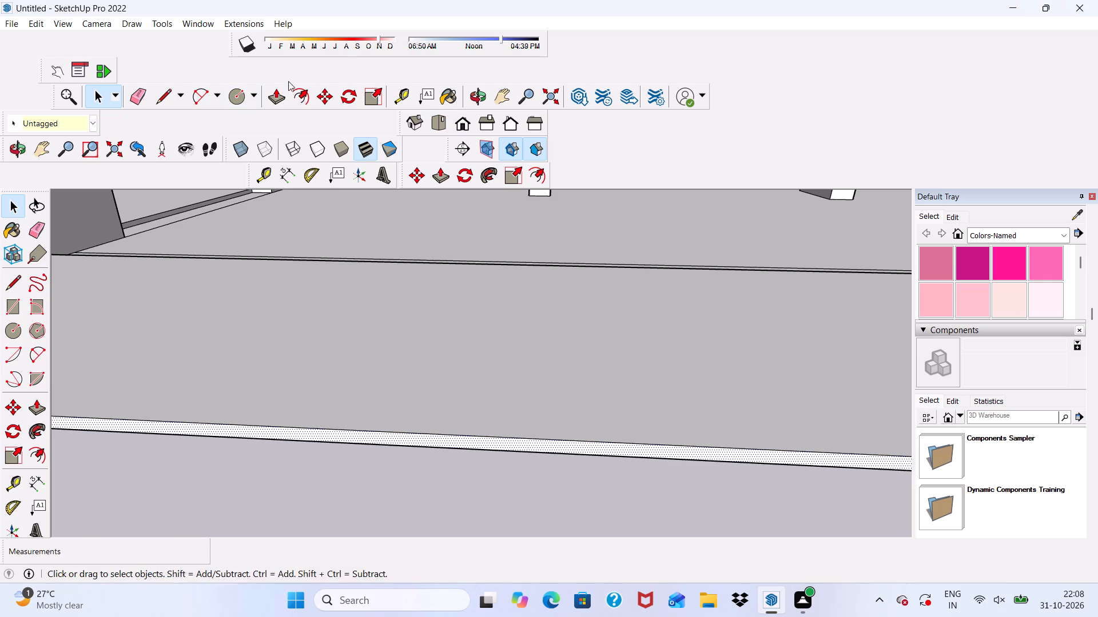
pyautogui.click(277, 91)
pyautogui.scroll(-11, 240, 155)
pyautogui.scroll(6, 650, 284)
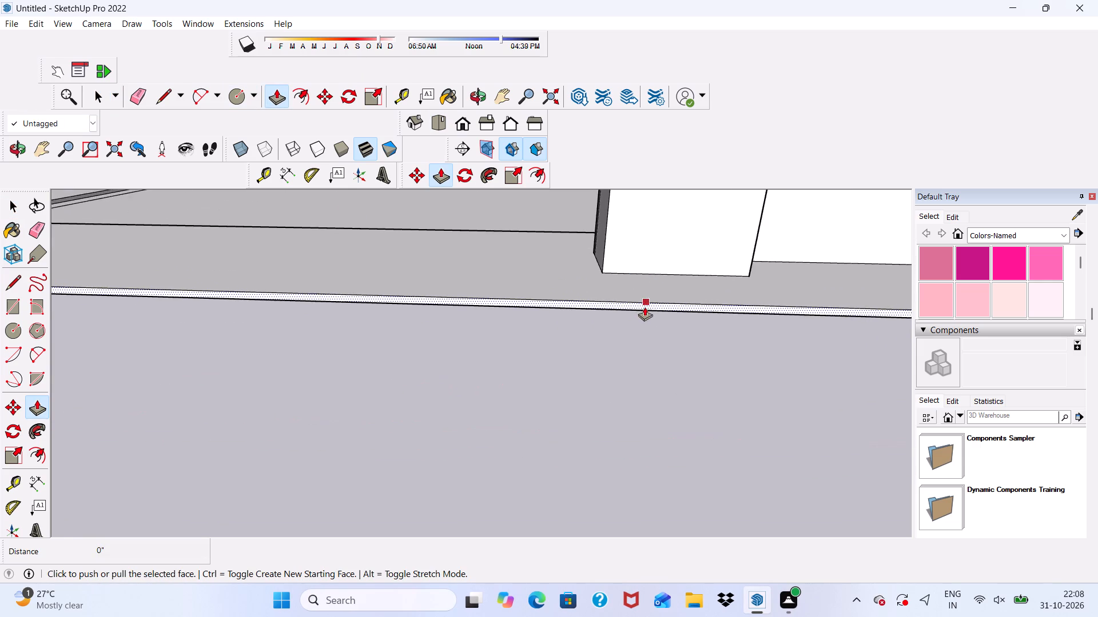
pyautogui.scroll(1, 638, 309)
pyautogui.click(635, 301)
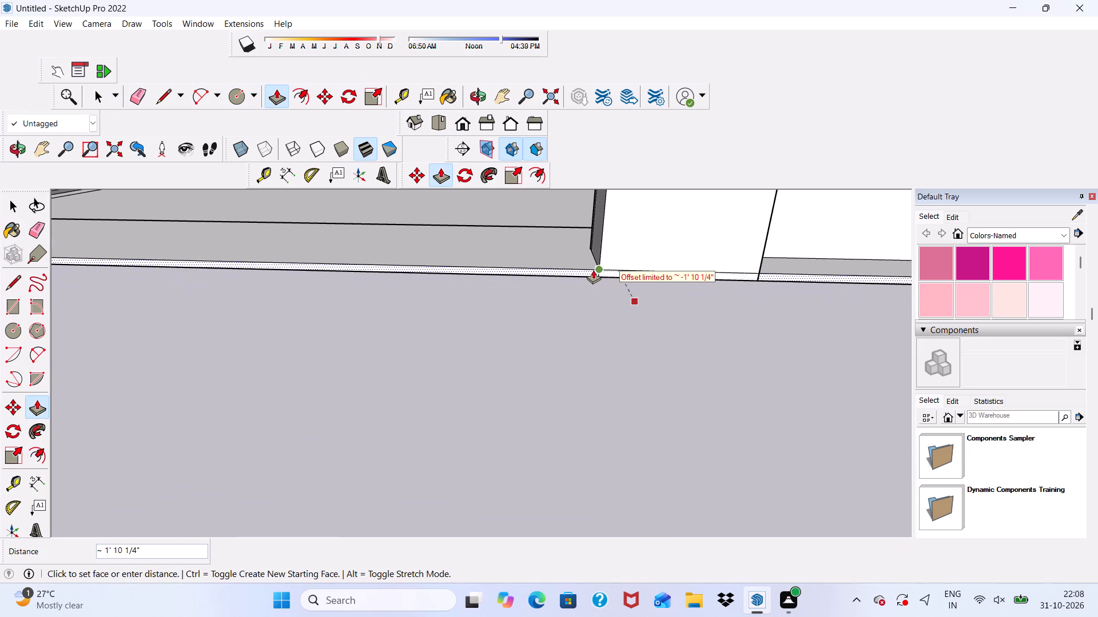
pyautogui.click(579, 270)
# Erase the two inner offset lines on the ground floor beside the front corner pillar.
pyautogui.scroll(-12, 602, 307)
pyautogui.moveTo(402, 303); pyautogui.dragTo(417, 402, button='middle')
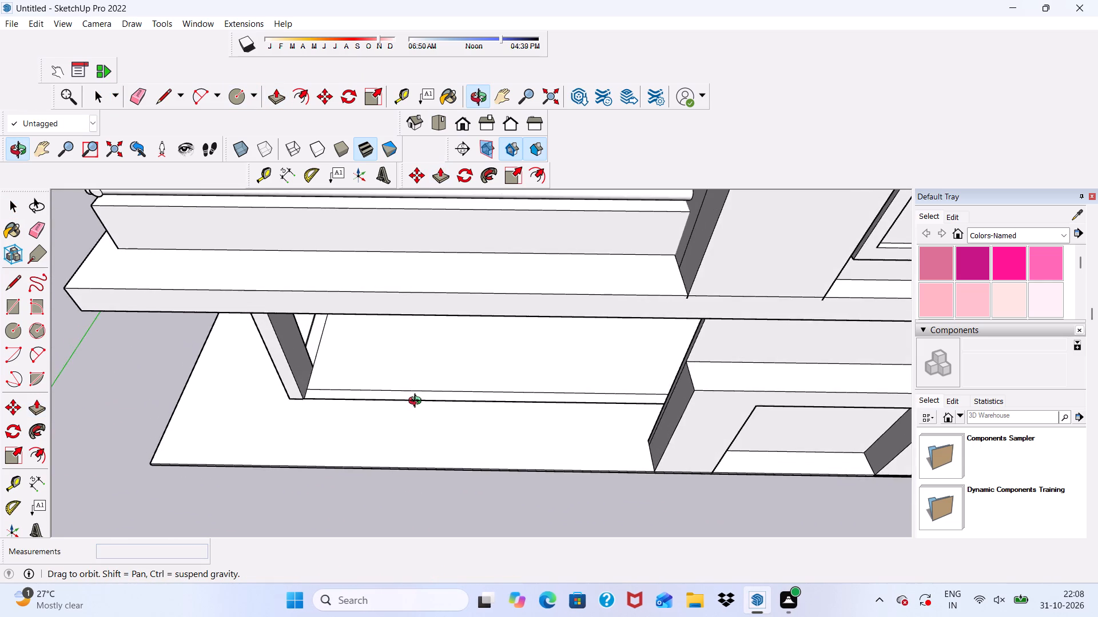
pyautogui.moveTo(417, 402); pyautogui.dragTo(304, 372, button='middle')
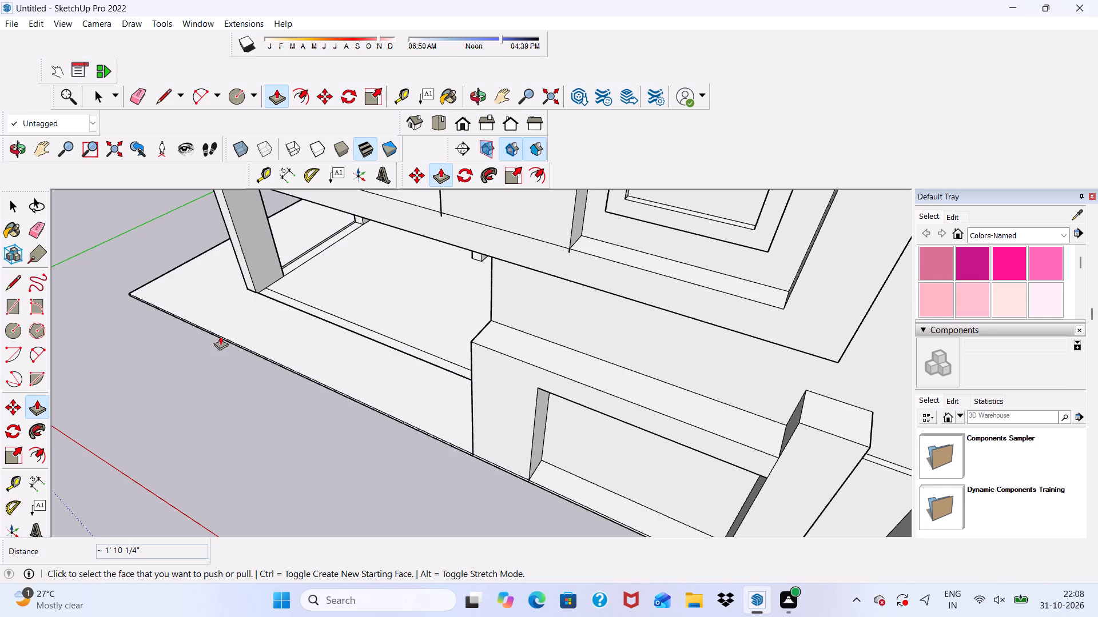
pyautogui.press('space')
pyautogui.scroll(5, 295, 271)
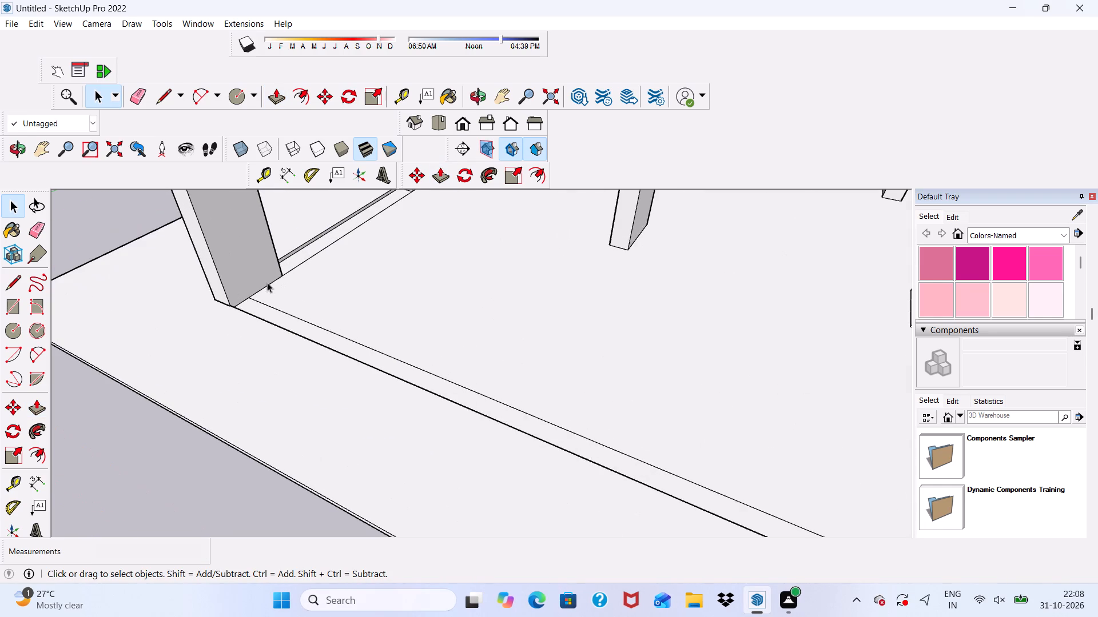
pyautogui.scroll(1, 267, 282)
pyautogui.click(140, 94)
pyautogui.scroll(2, 287, 308)
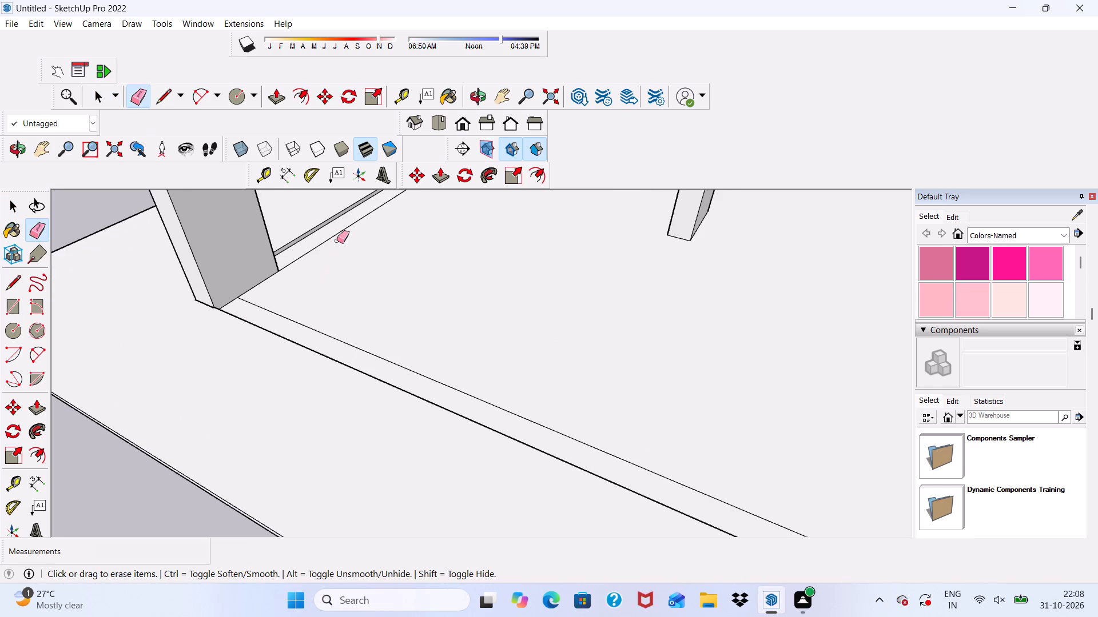
pyautogui.moveTo(336, 230); pyautogui.dragTo(335, 254)
pyautogui.moveTo(304, 310); pyautogui.dragTo(306, 331)
# Raise the inner ground-floor face by 1 5/8" with Push/Pull, level with the surrounding border.
pyautogui.scroll(-9, 227, 315)
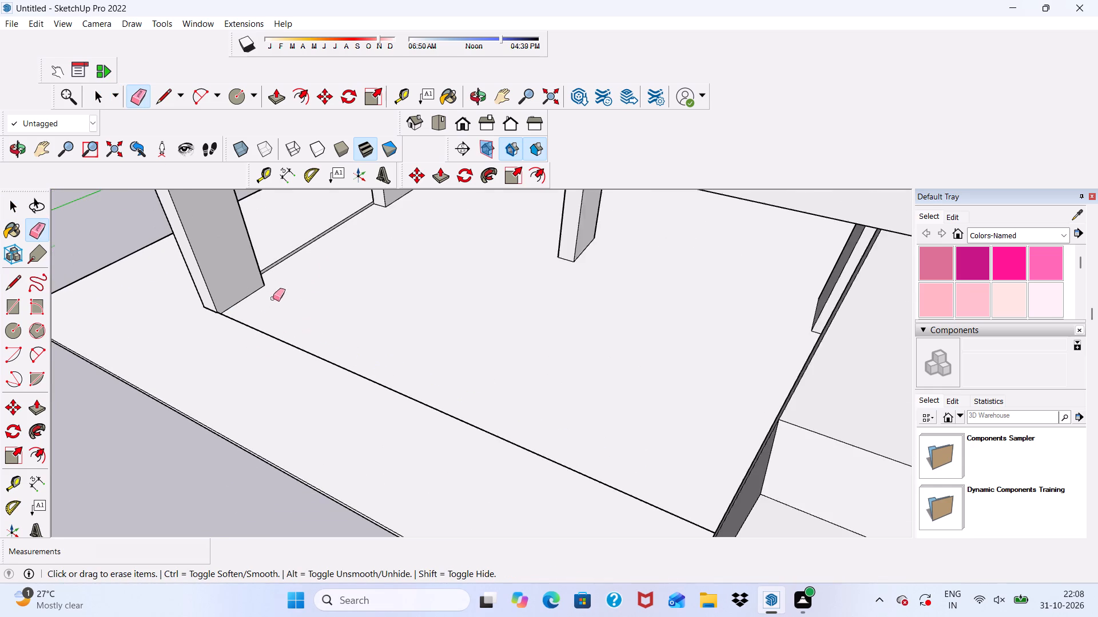
pyautogui.scroll(-3, 273, 298)
pyautogui.press('space')
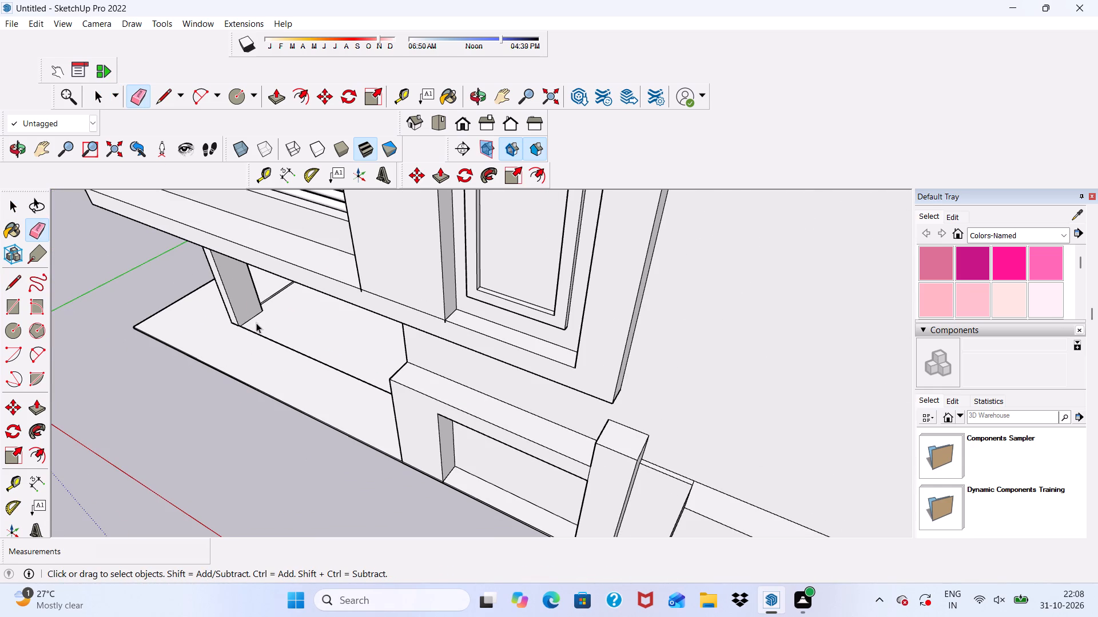
pyautogui.click(269, 331)
pyautogui.click(278, 95)
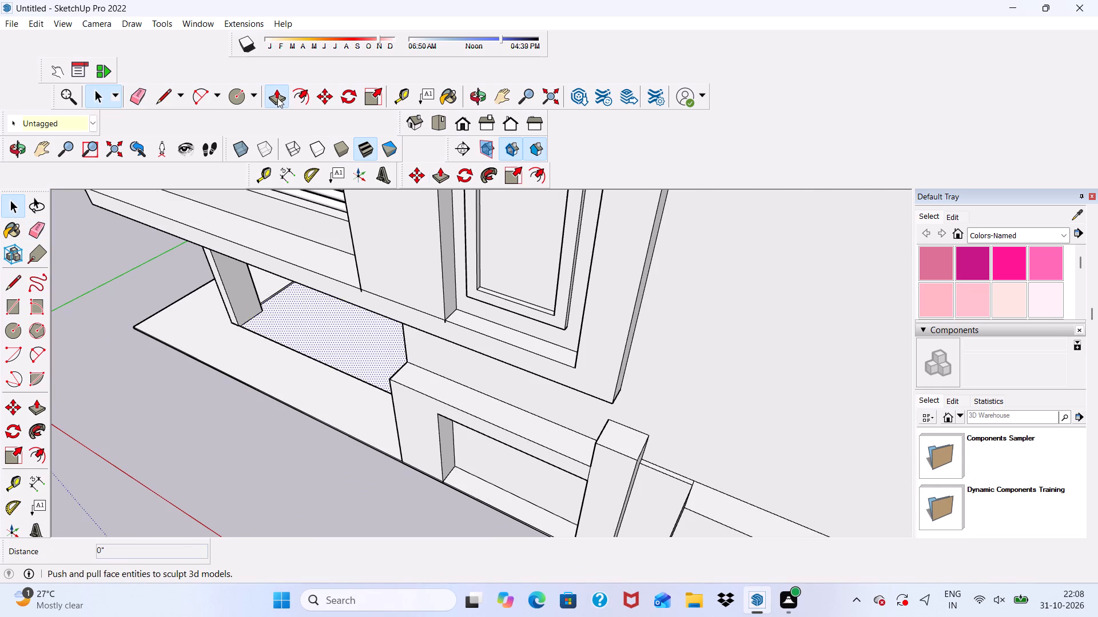
pyautogui.click(284, 326)
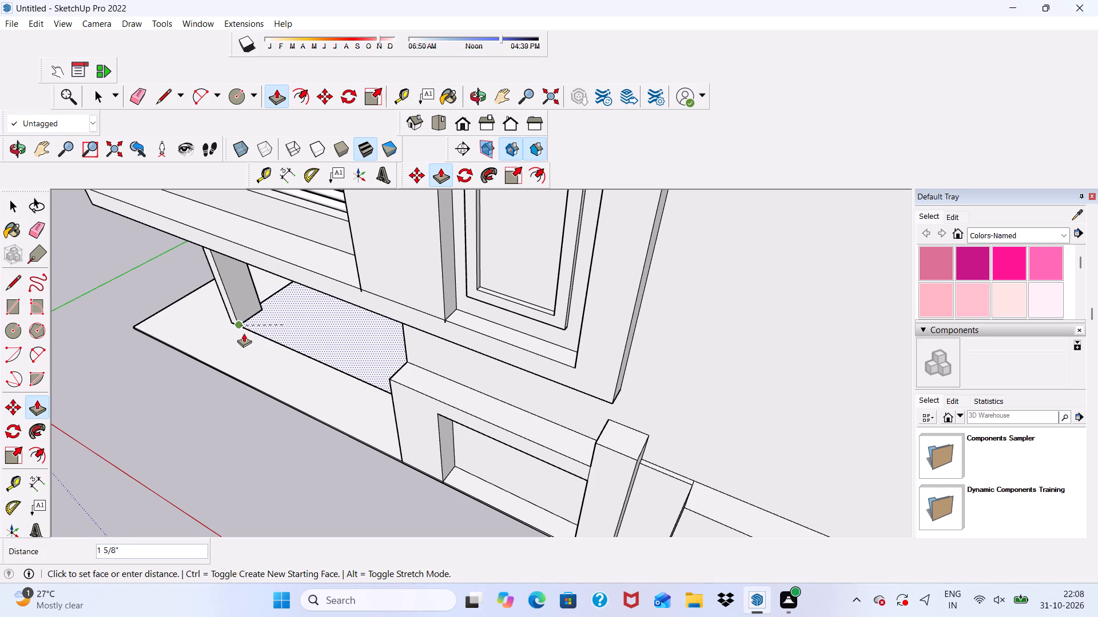
pyautogui.click(243, 333)
# Erase the edge lines between the inner floor and the border on both sides of the front corner pillar.
pyautogui.click(131, 92)
pyautogui.scroll(5, 284, 389)
pyautogui.moveTo(296, 331); pyautogui.dragTo(293, 344)
pyautogui.moveTo(274, 239); pyautogui.dragTo(284, 253)
# Raise the sunken floor strip in the first side opening beyond the front wall by 1 5/8", level with the floor.
pyautogui.scroll(-5, 244, 311)
pyautogui.moveTo(270, 373); pyautogui.dragTo(384, 353, button='middle')
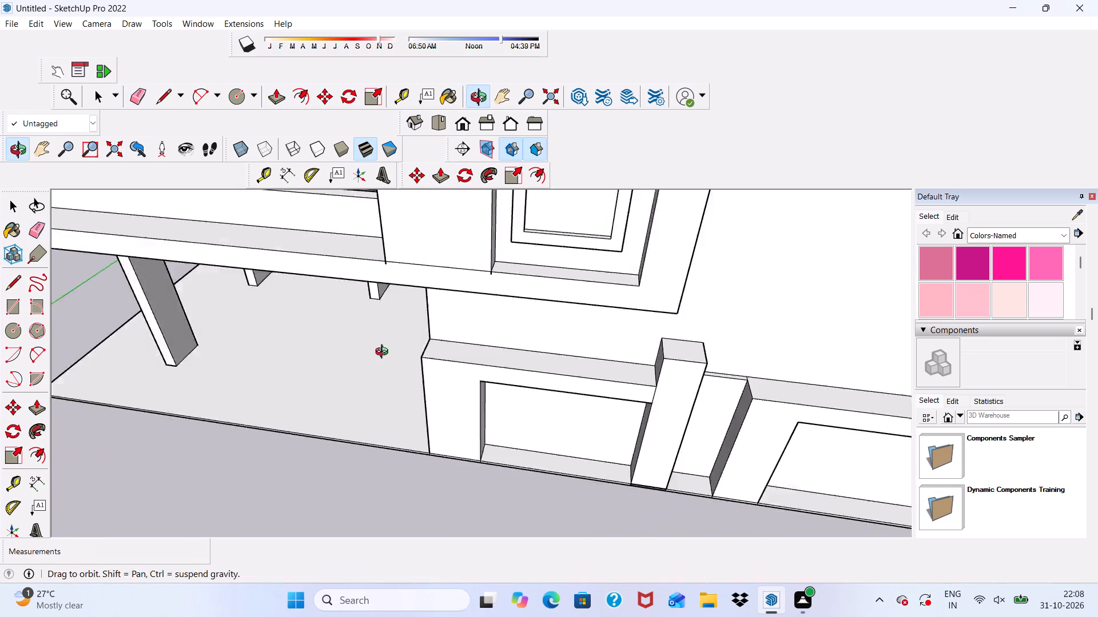
pyautogui.moveTo(384, 353); pyautogui.dragTo(608, 283, button='middle')
pyautogui.scroll(1, 606, 281)
pyautogui.scroll(-7, 559, 303)
pyautogui.moveTo(541, 366); pyautogui.dragTo(67, 365, button='middle')
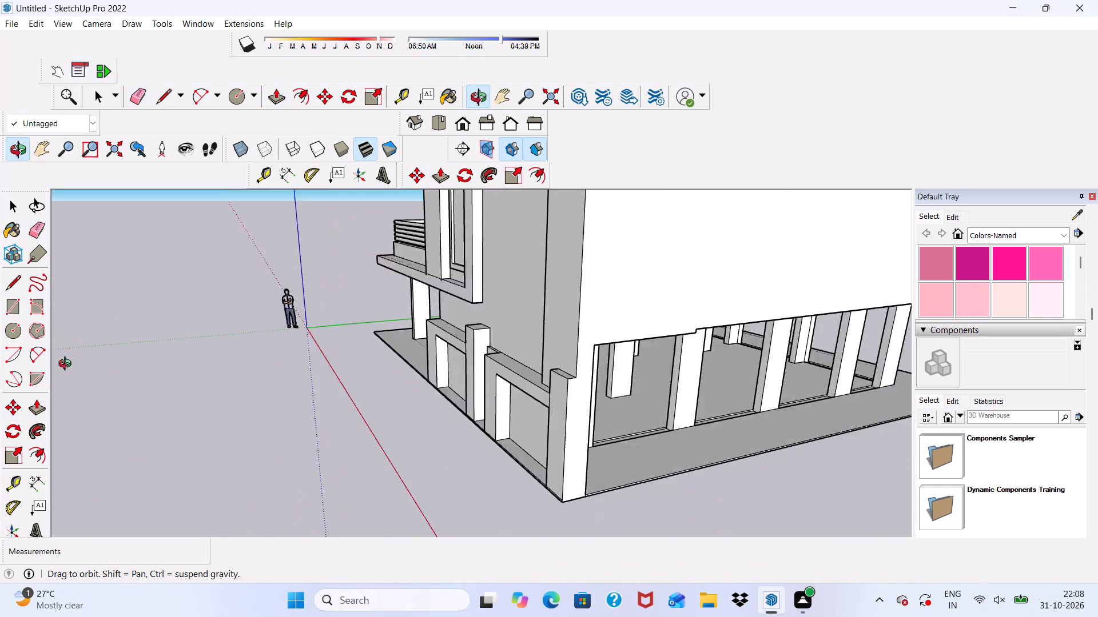
pyautogui.moveTo(67, 365); pyautogui.dragTo(9, 401, button='middle')
pyautogui.scroll(7, 471, 508)
pyautogui.moveTo(585, 470); pyautogui.dragTo(456, 435, button='middle')
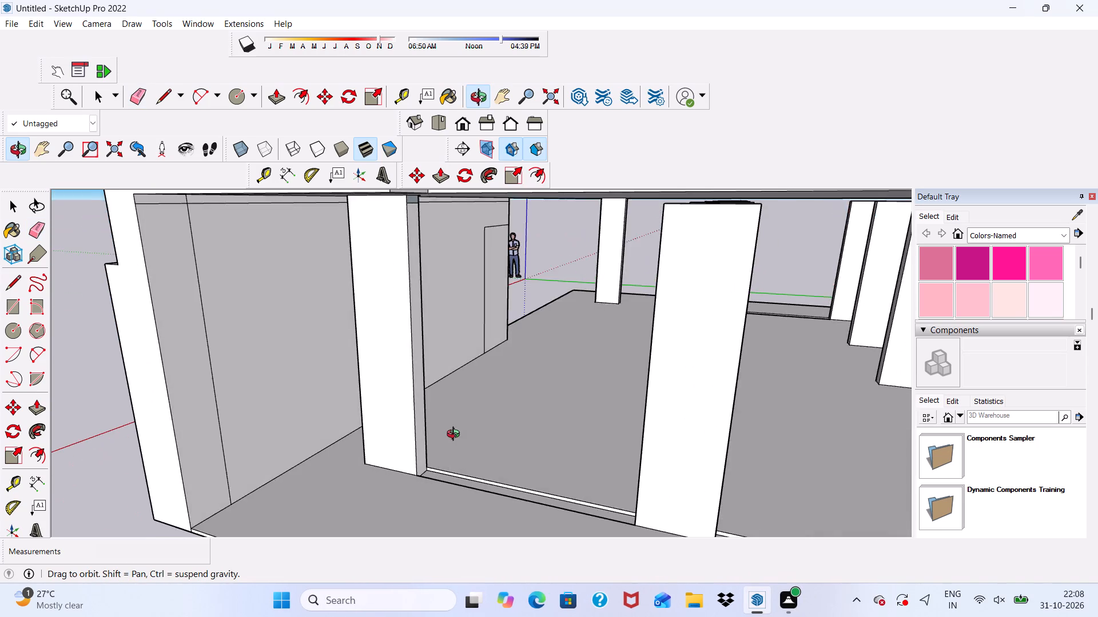
pyautogui.moveTo(456, 435); pyautogui.dragTo(444, 458, button='middle')
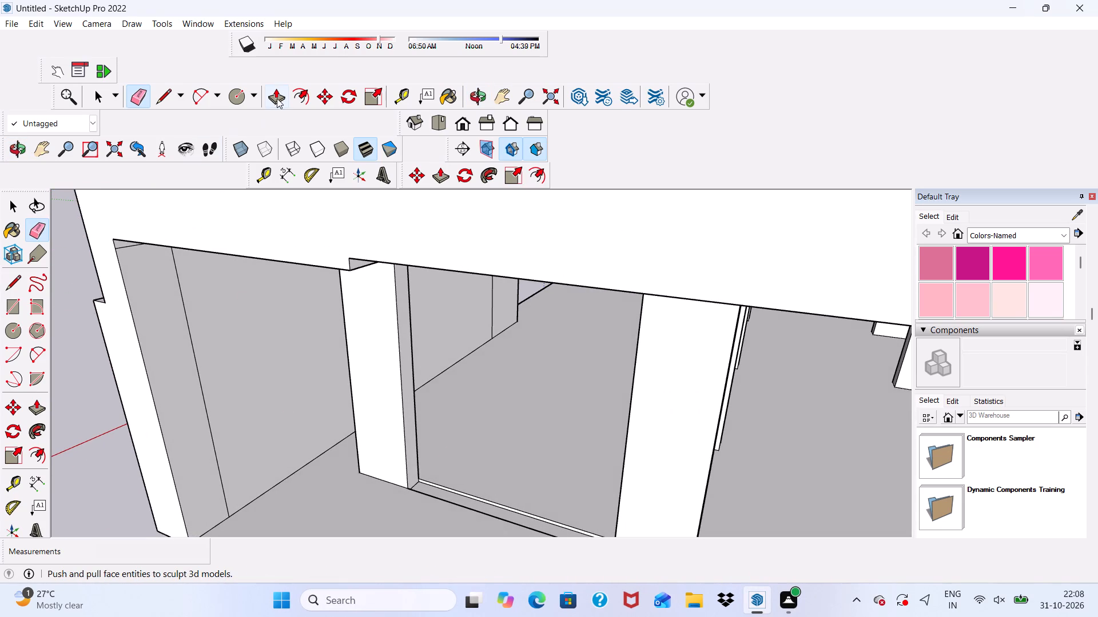
pyautogui.click(278, 97)
pyautogui.scroll(13, 594, 608)
pyautogui.click(453, 516)
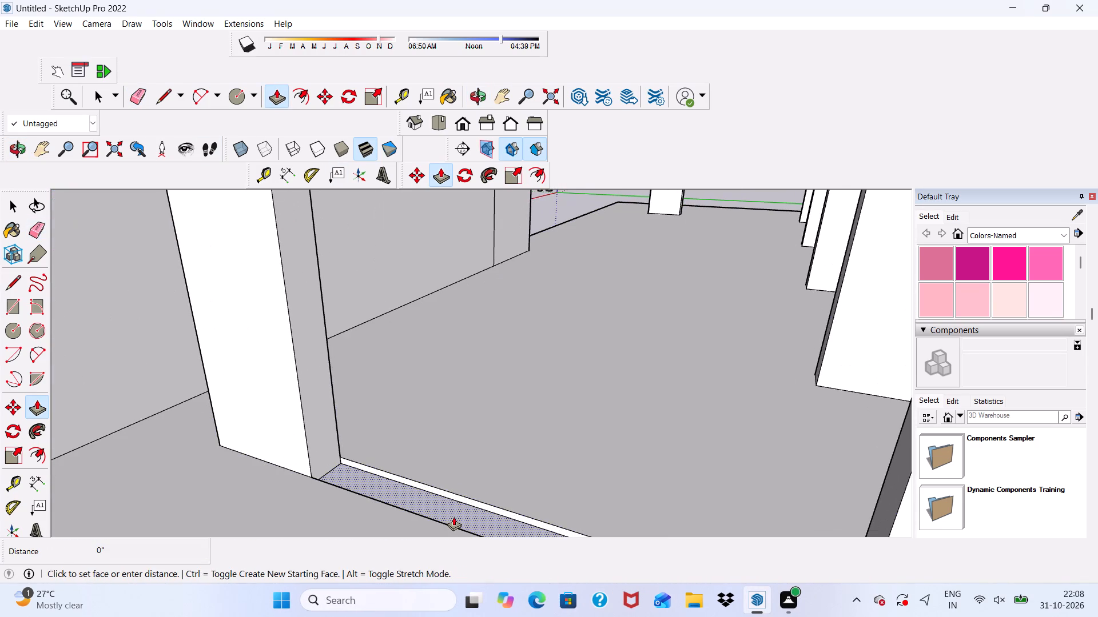
pyautogui.click(467, 480)
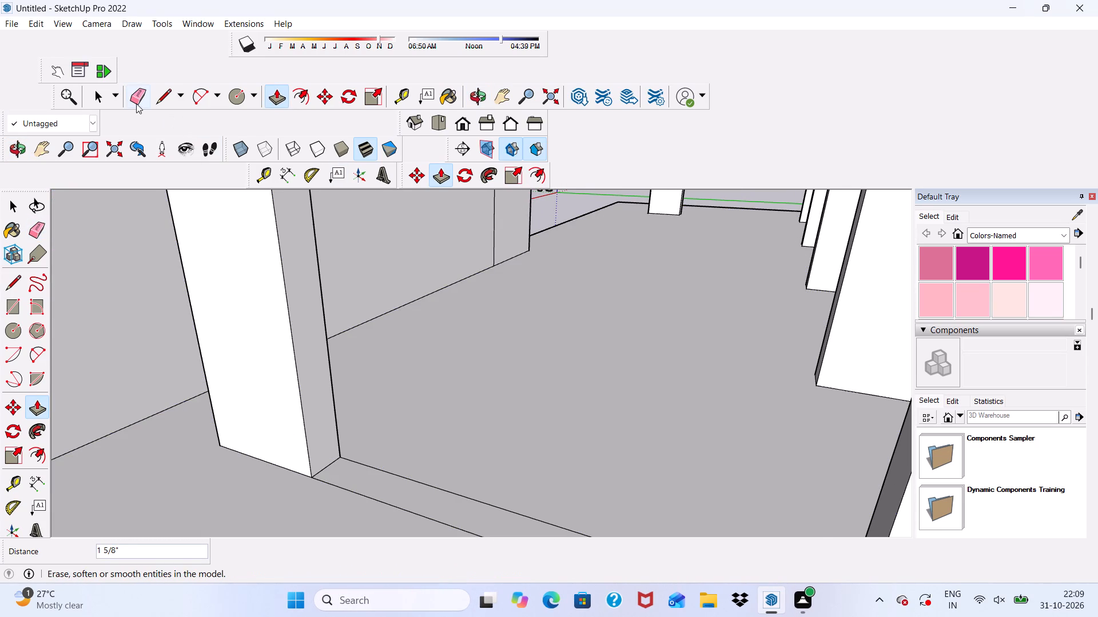
# Erase the two strip lines across the floor in the first side opening.
pyautogui.click(136, 99)
pyautogui.scroll(-4, 420, 347)
pyautogui.moveTo(448, 416); pyautogui.dragTo(424, 476)
# Raise the sunken floor strip in the second side opening by 1 5/8", level with the surrounding base.
pyautogui.scroll(-6, 365, 434)
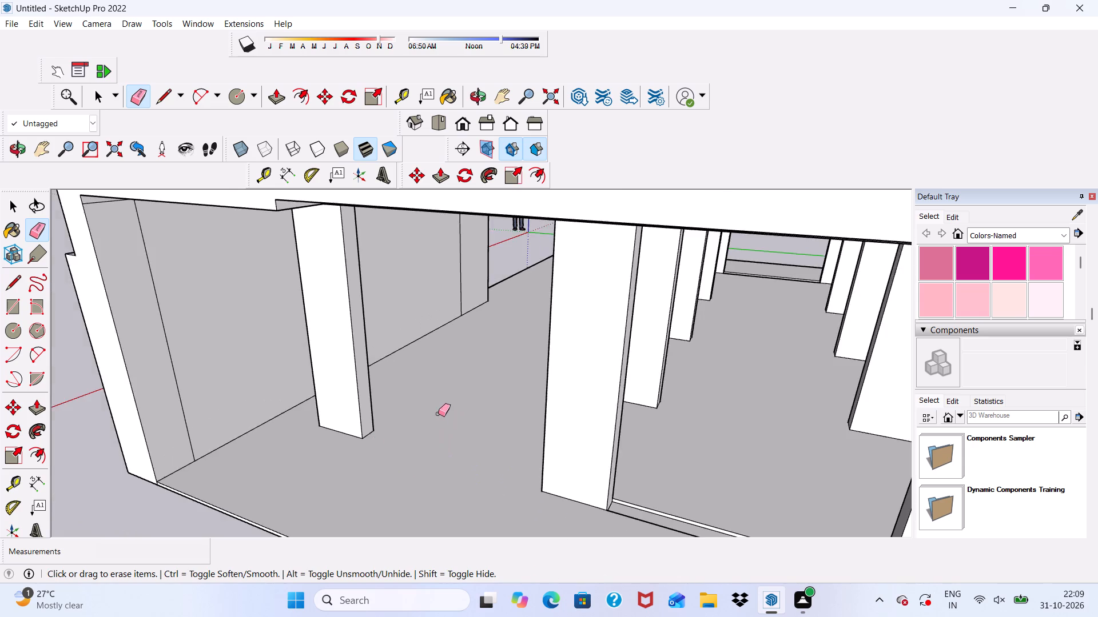
pyautogui.scroll(-4, 438, 414)
pyautogui.scroll(5, 580, 479)
pyautogui.click(273, 90)
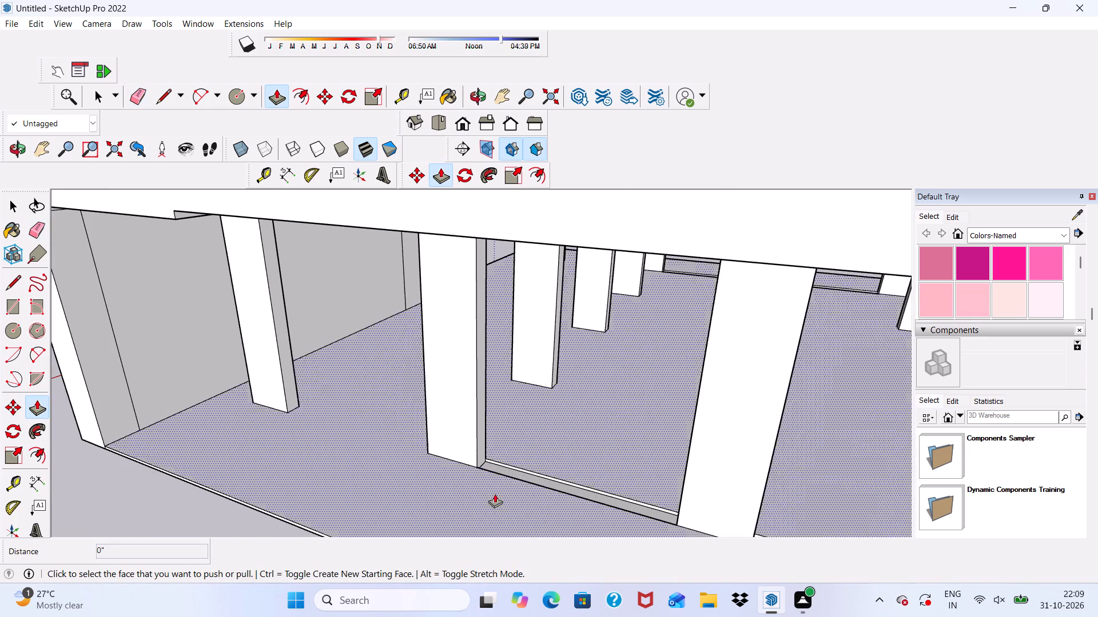
pyautogui.scroll(12, 502, 507)
pyautogui.click(540, 448)
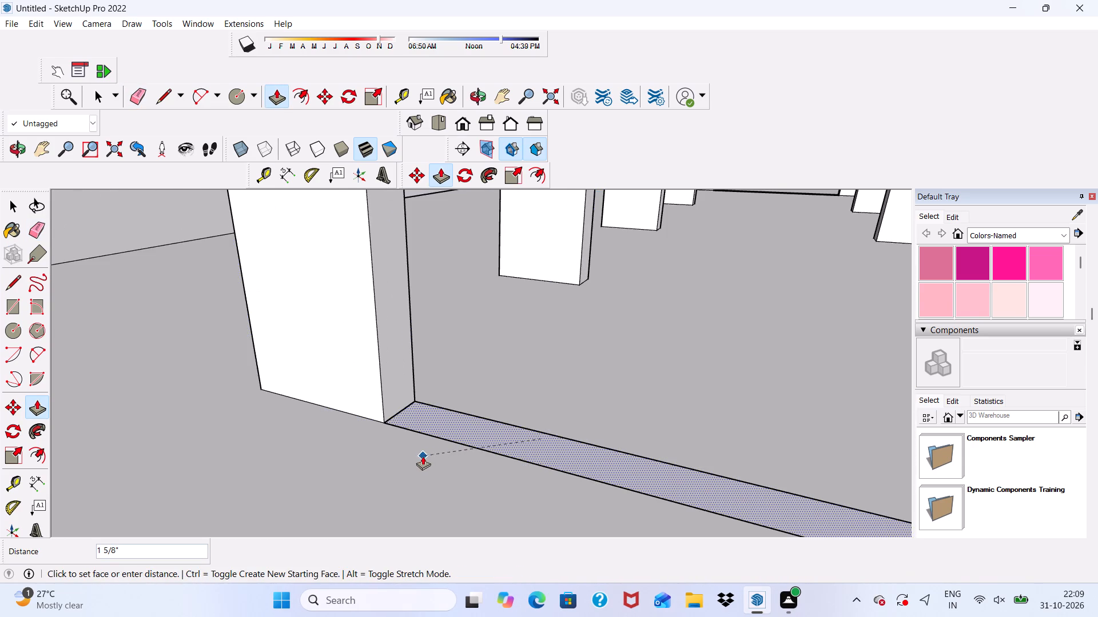
pyautogui.click(423, 456)
# Pull the inner floor's edge face 9" outward across the sunken strip in the third side opening.
pyautogui.scroll(-12, 353, 427)
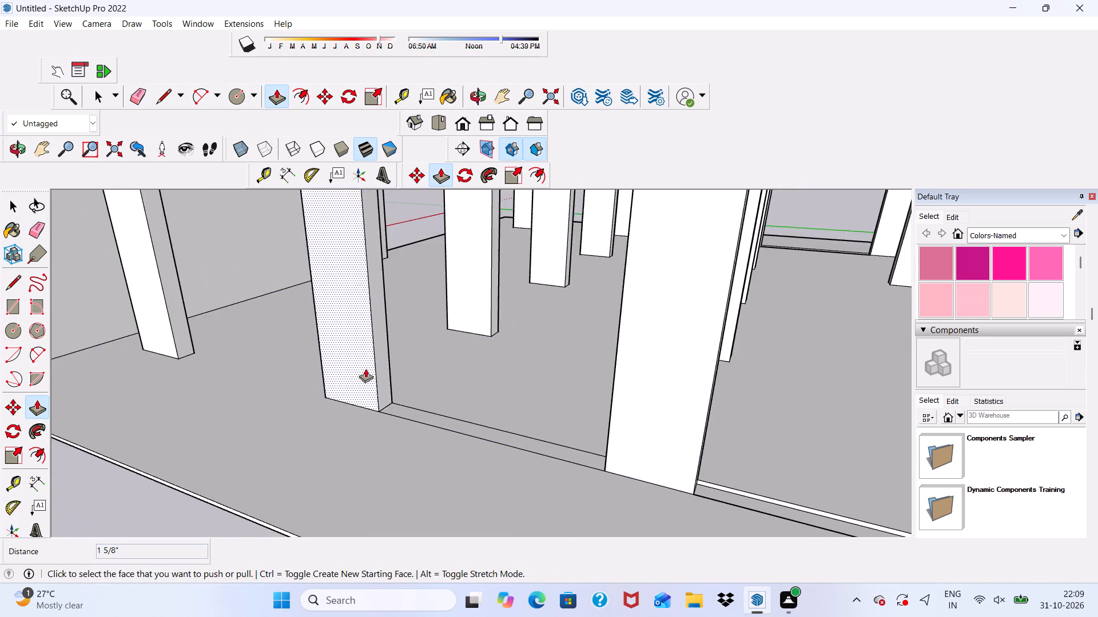
pyautogui.scroll(-4, 365, 368)
pyautogui.scroll(9, 560, 456)
pyautogui.click(591, 442)
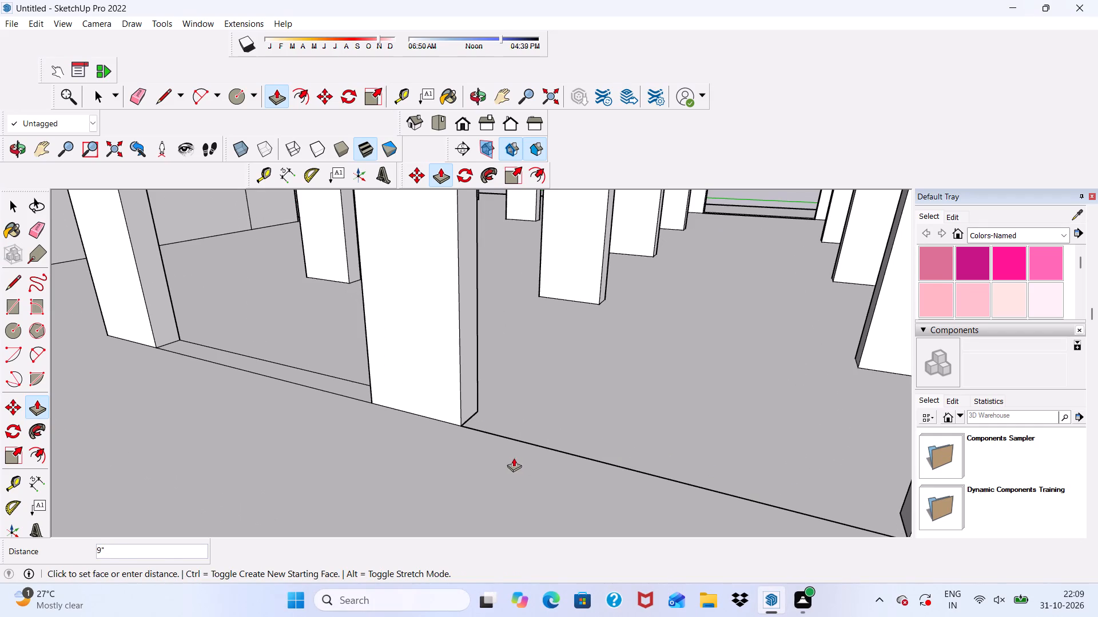
pyautogui.click(512, 458)
# Raise the sunken floor strip in the last side opening before the rear corner pillar, level with the surrounding base.
pyautogui.scroll(-12, 388, 449)
pyautogui.scroll(10, 687, 503)
pyautogui.scroll(-1, 623, 443)
pyautogui.scroll(4, 614, 465)
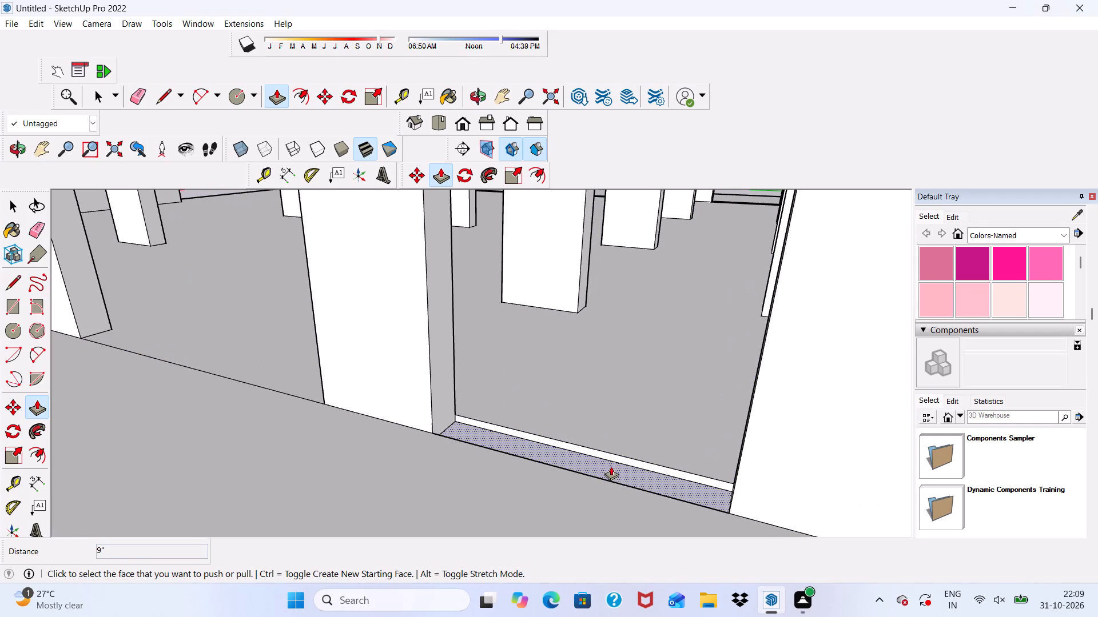
pyautogui.click(610, 464)
pyautogui.click(502, 478)
pyautogui.scroll(-12, 464, 474)
pyautogui.moveTo(602, 479); pyautogui.dragTo(602, 480, button='middle')
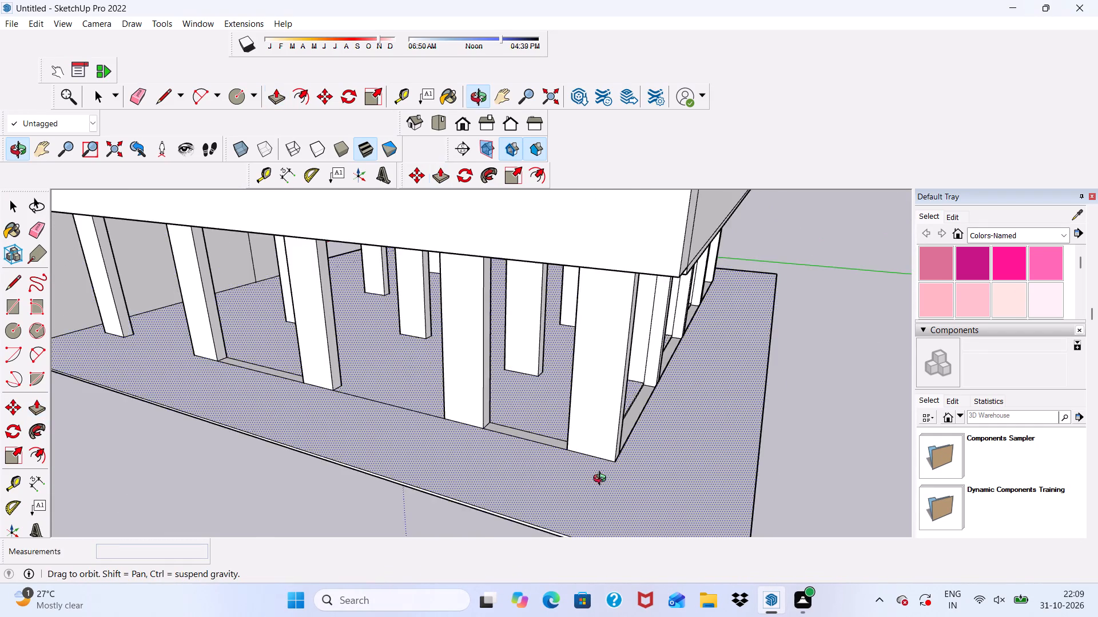
# Raise the sunken floor strip along the building's rear side, past the corner pillar, level with the surrounding base.
pyautogui.moveTo(602, 480); pyautogui.dragTo(452, 497, button='middle')
pyautogui.scroll(13, 523, 478)
pyautogui.click(516, 448)
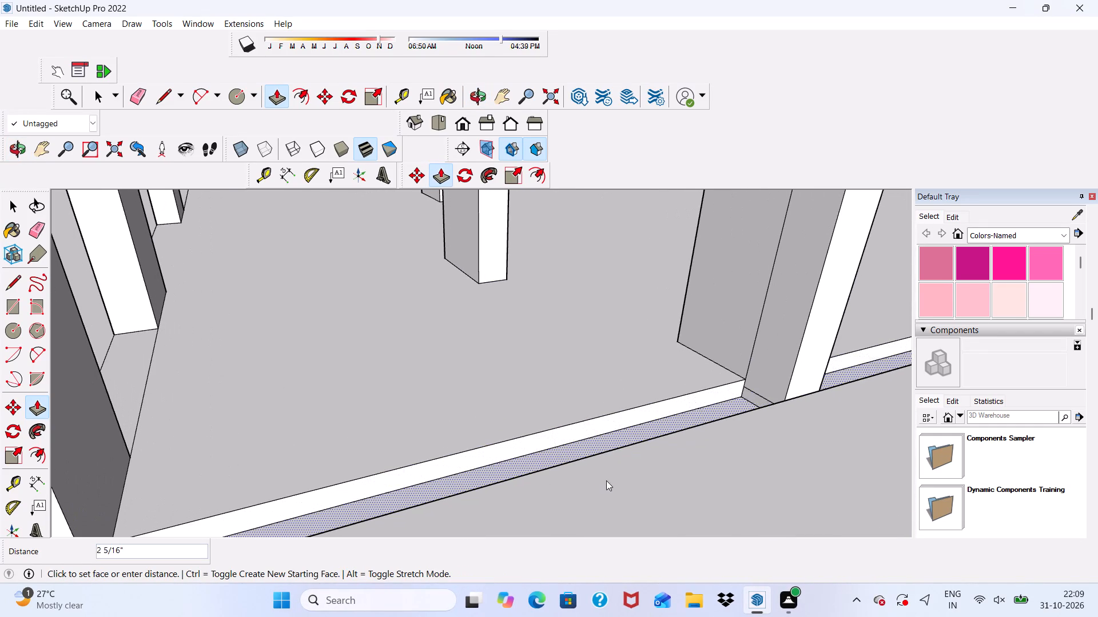
pyautogui.click(667, 472)
# Pull the inner floor's edge face 9" outward across the sunken strip in the left side's opening nearest the rear corner.
pyautogui.scroll(-11, 475, 458)
pyautogui.moveTo(740, 434); pyautogui.dragTo(742, 435, button='middle')
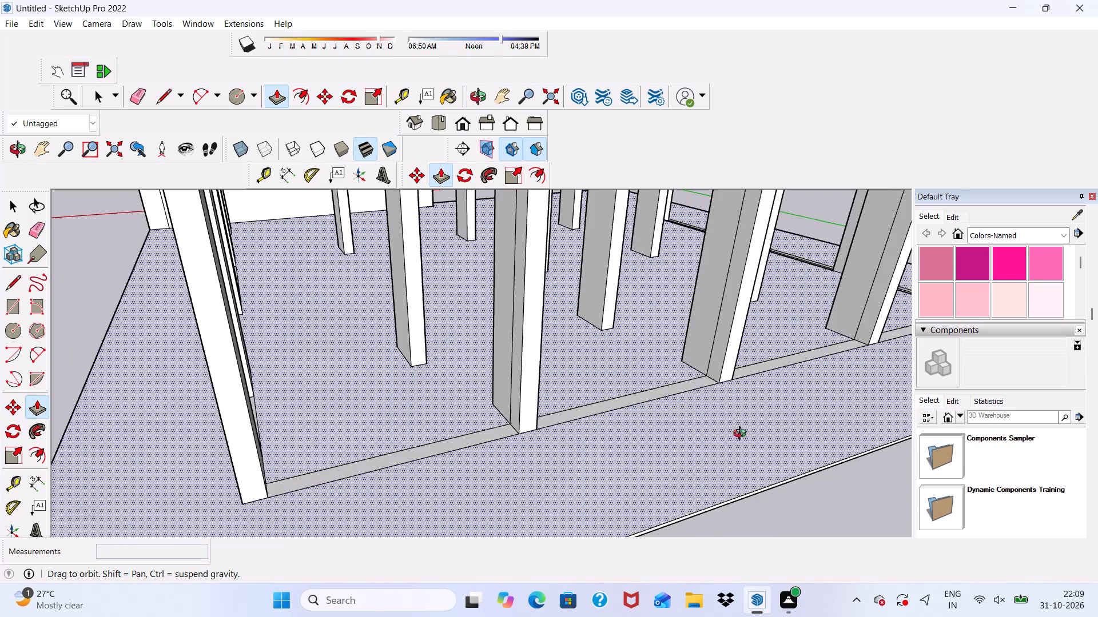
pyautogui.moveTo(742, 435); pyautogui.dragTo(600, 464, button='middle')
pyautogui.scroll(-12, 546, 442)
pyautogui.scroll(6, 755, 458)
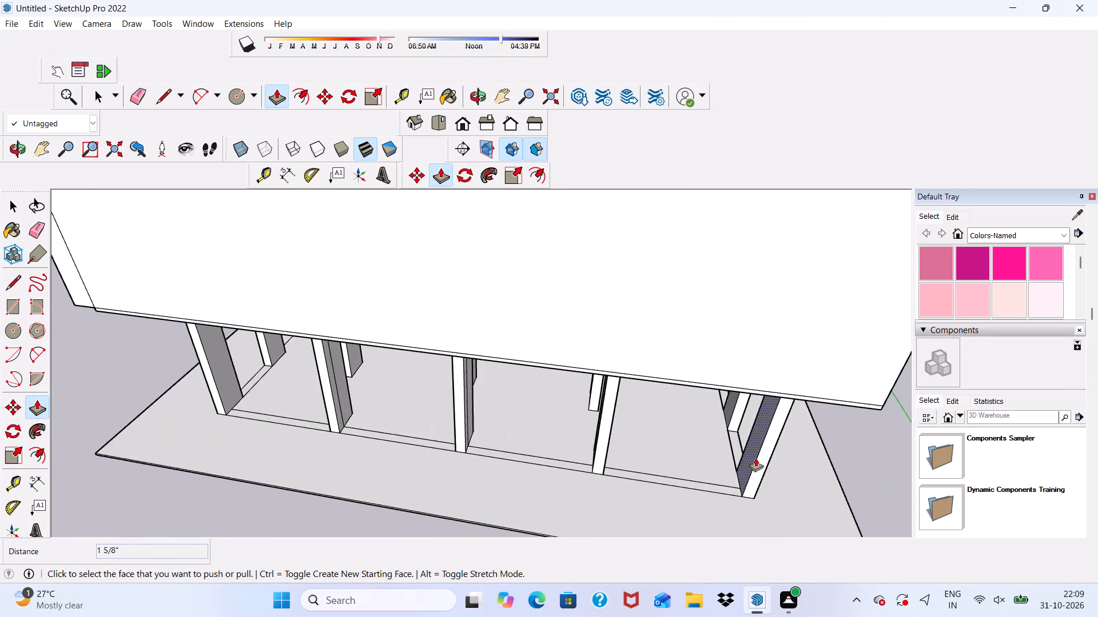
pyautogui.moveTo(778, 463); pyautogui.dragTo(472, 435, button='middle')
pyautogui.scroll(6, 433, 498)
pyautogui.scroll(3, 255, 488)
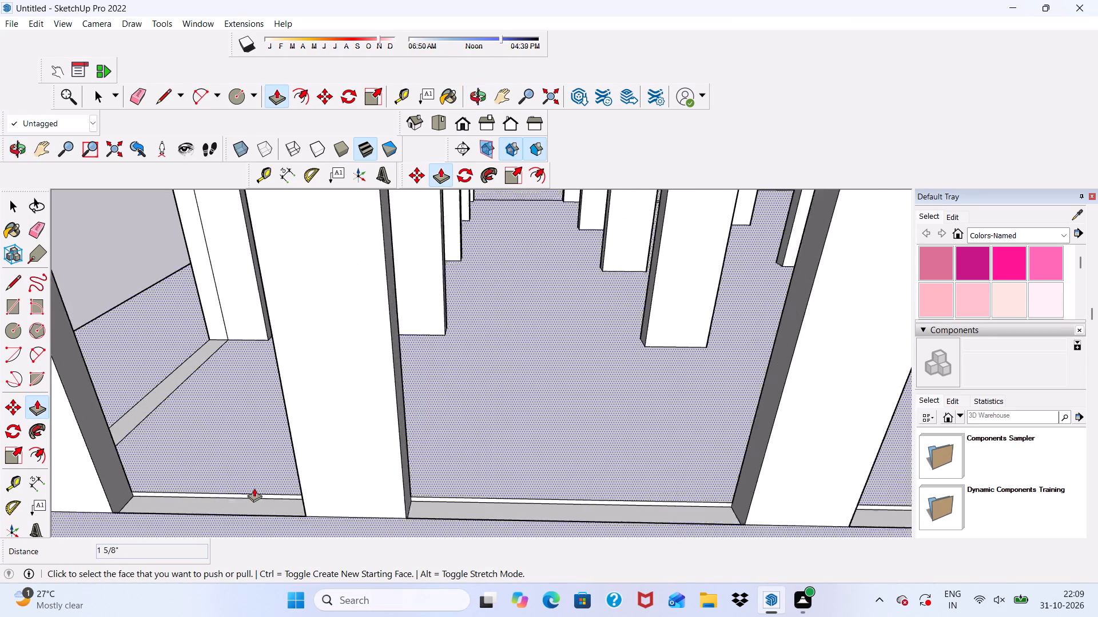
pyautogui.scroll(2, 254, 488)
pyautogui.click(232, 499)
pyautogui.scroll(-3, 198, 458)
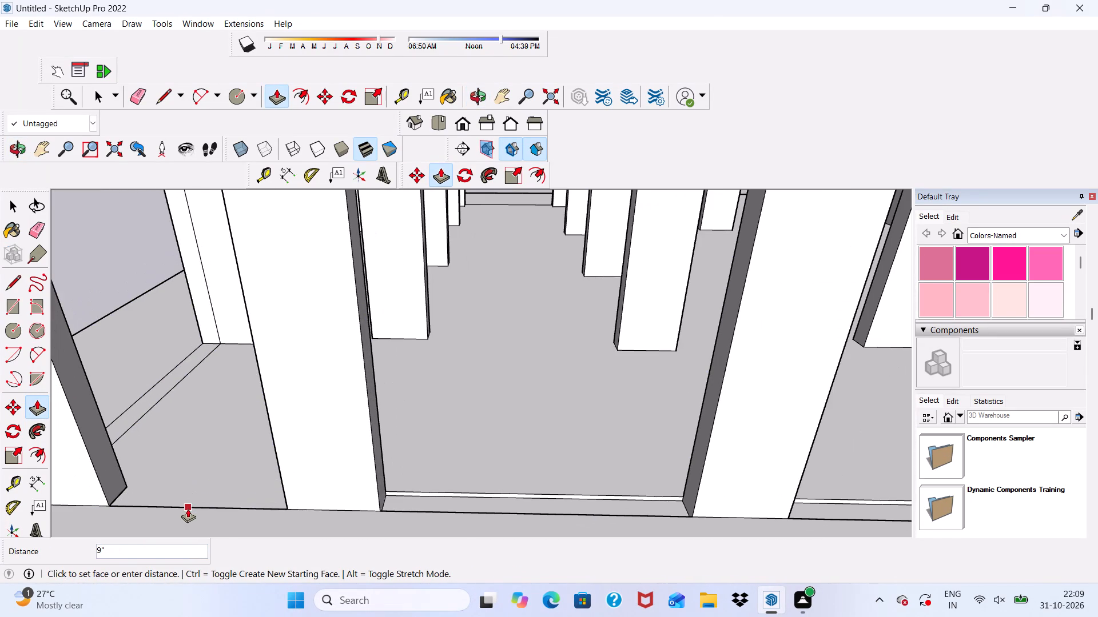
pyautogui.click(188, 508)
# Raise the sunken floor strips in the left side's next two openings by 1 5/8", level with the surrounding base.
pyautogui.scroll(8, 500, 519)
pyautogui.click(470, 487)
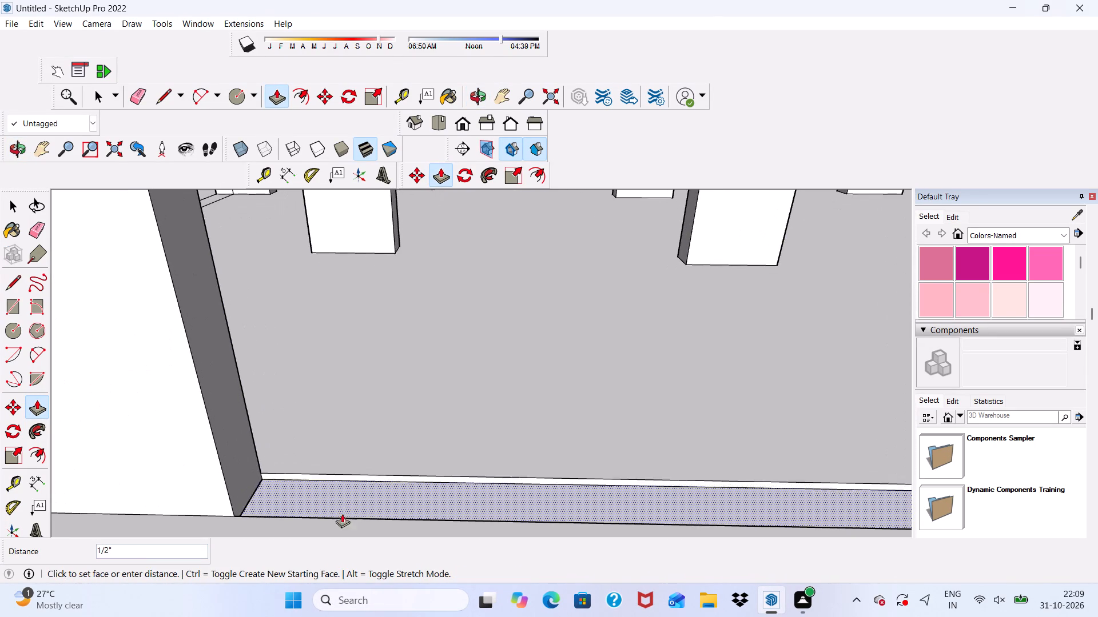
pyautogui.click(367, 447)
pyautogui.scroll(-13, 364, 443)
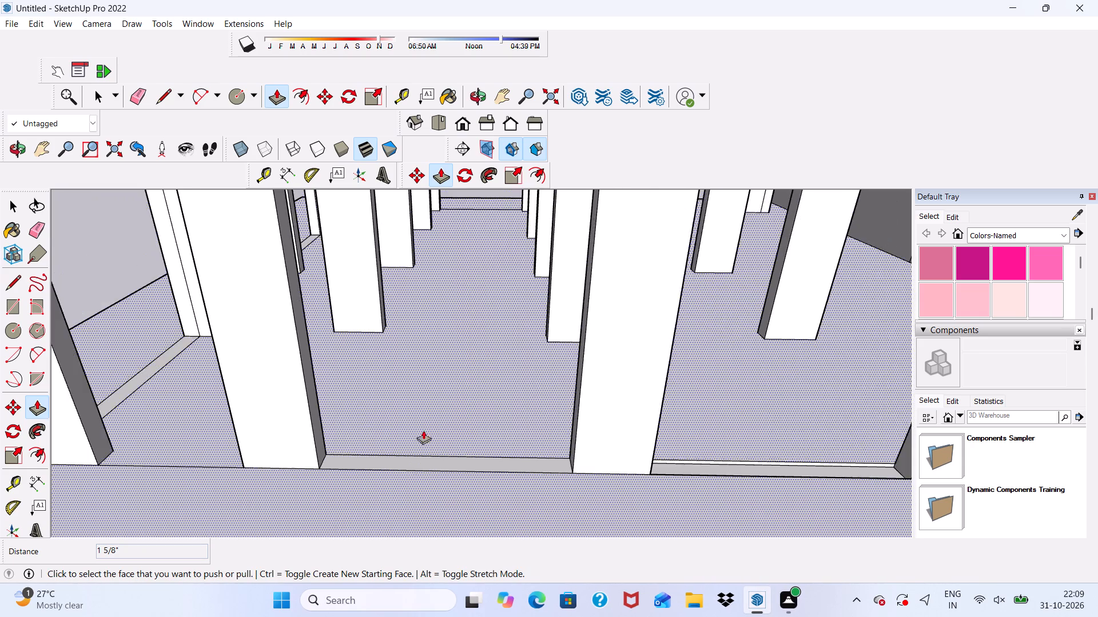
pyautogui.scroll(-2, 423, 430)
pyautogui.scroll(14, 787, 469)
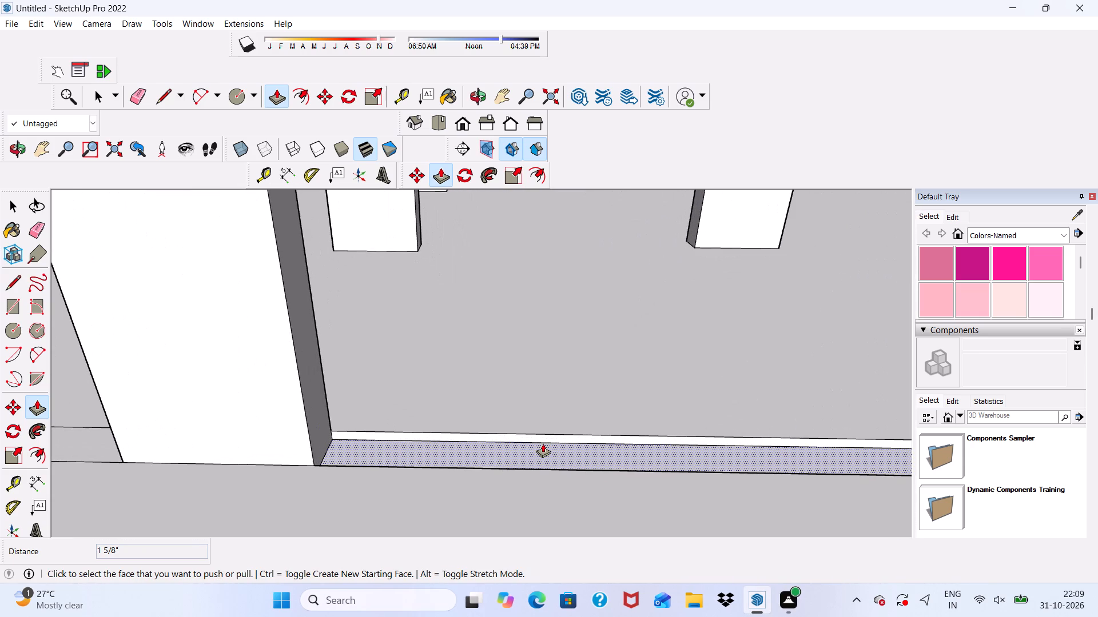
pyautogui.click(543, 443)
pyautogui.click(498, 416)
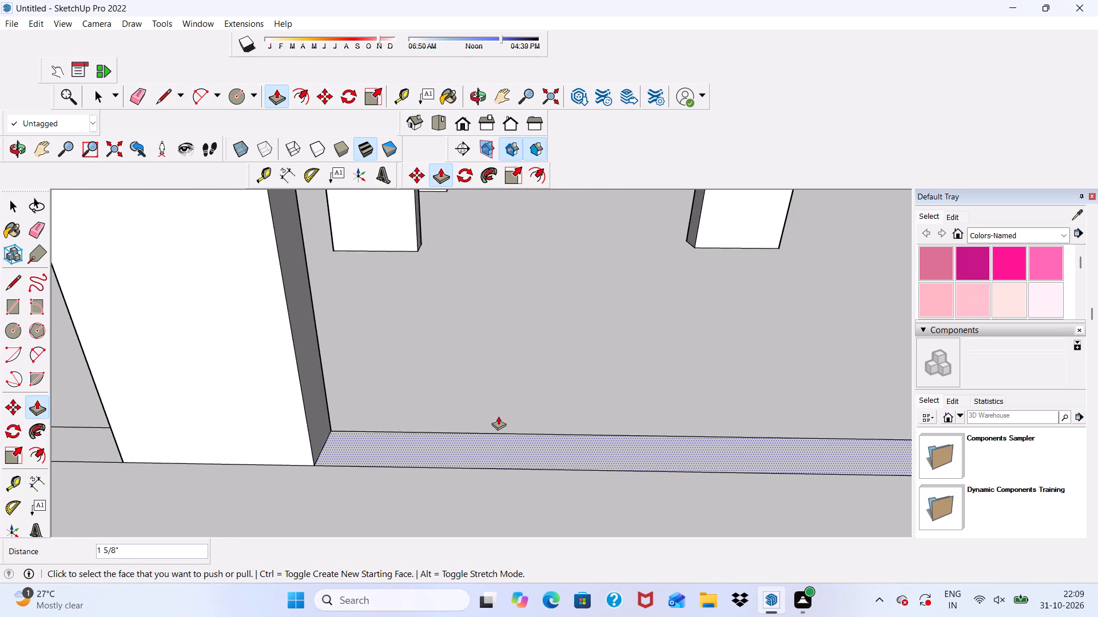
# Erase the leftover strip lines across the floor between the pillars along the building's left side.
pyautogui.scroll(-4, 504, 417)
pyautogui.scroll(-5, 568, 401)
pyautogui.moveTo(634, 488); pyautogui.dragTo(437, 467, button='middle')
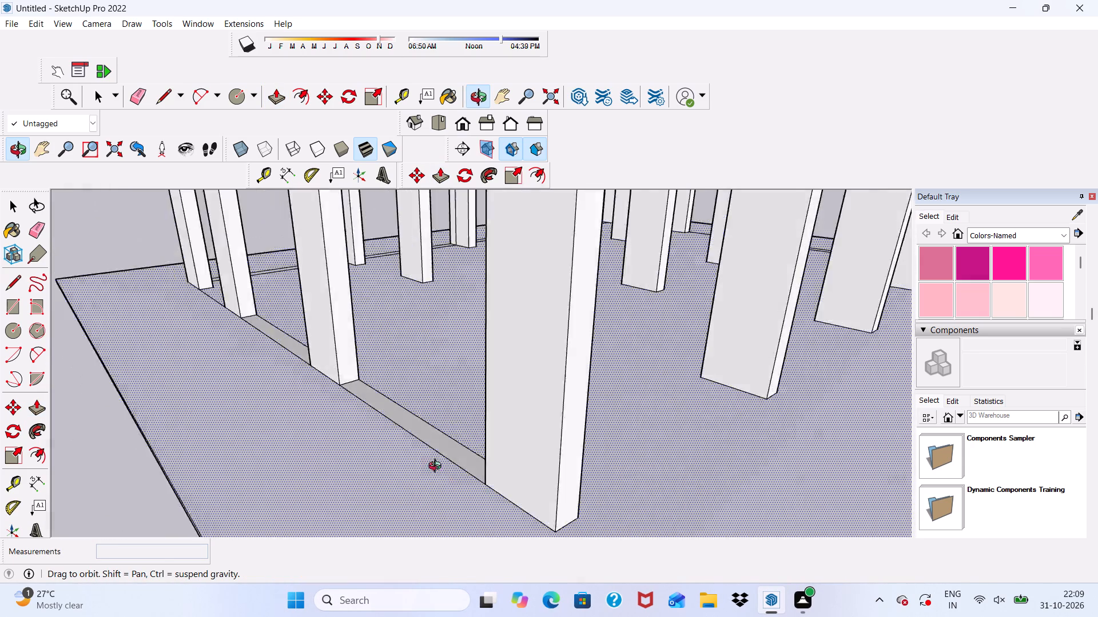
pyautogui.moveTo(437, 467); pyautogui.dragTo(295, 444, button='middle')
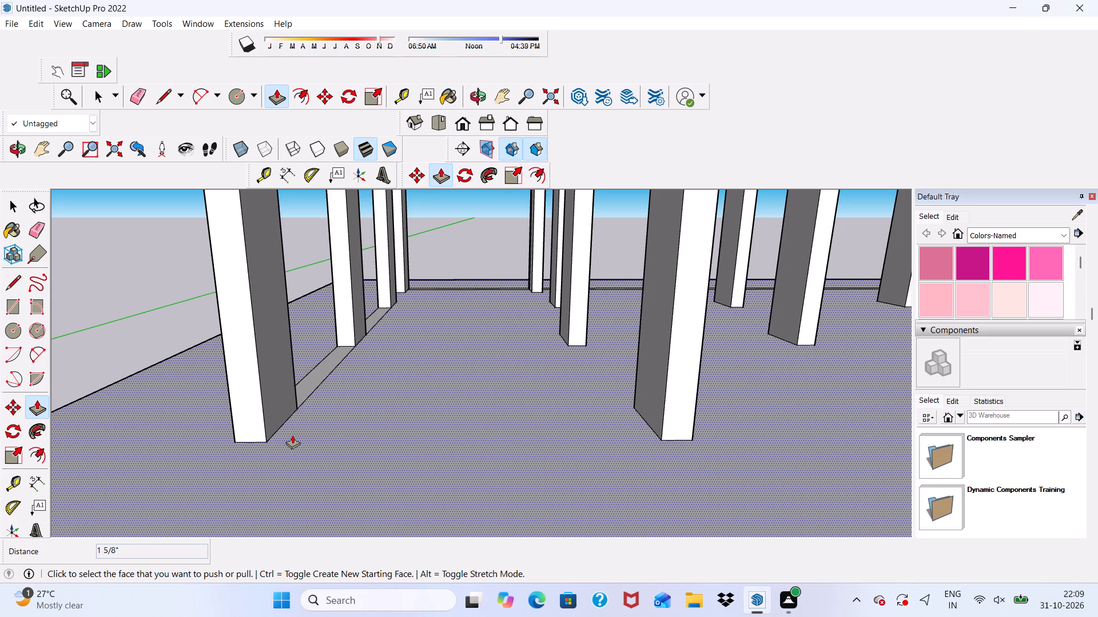
pyautogui.press('space')
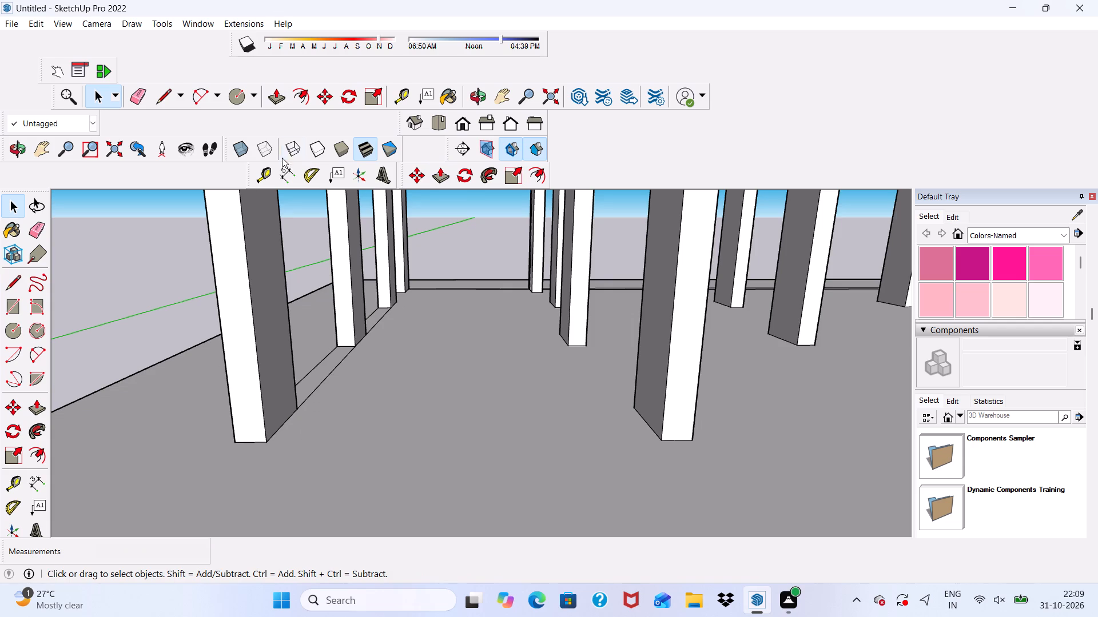
pyautogui.click(133, 97)
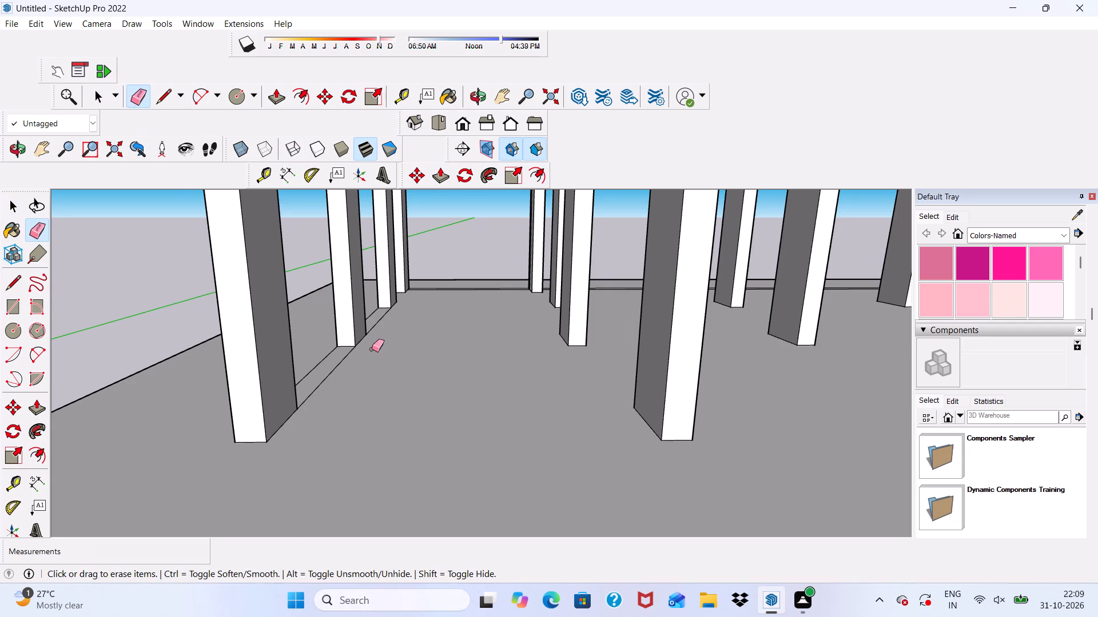
pyautogui.moveTo(372, 349); pyautogui.dragTo(325, 367, button='middle')
pyautogui.moveTo(245, 382); pyautogui.dragTo(257, 400)
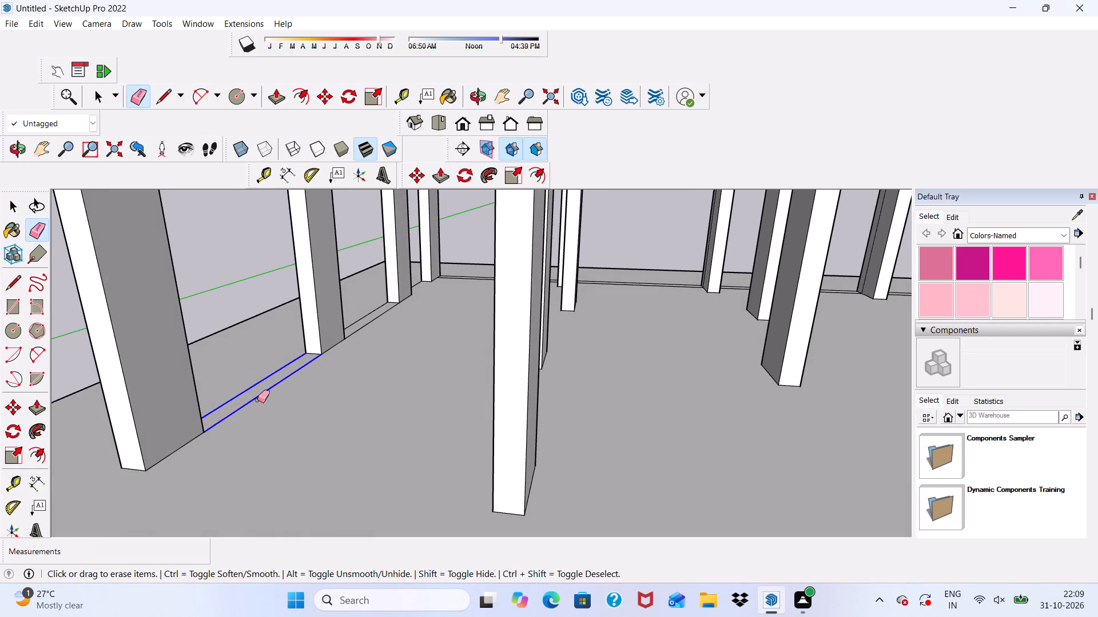
pyautogui.moveTo(257, 400); pyautogui.dragTo(261, 403)
pyautogui.scroll(4, 379, 318)
pyautogui.moveTo(326, 316); pyautogui.dragTo(380, 359)
pyautogui.scroll(4, 427, 269)
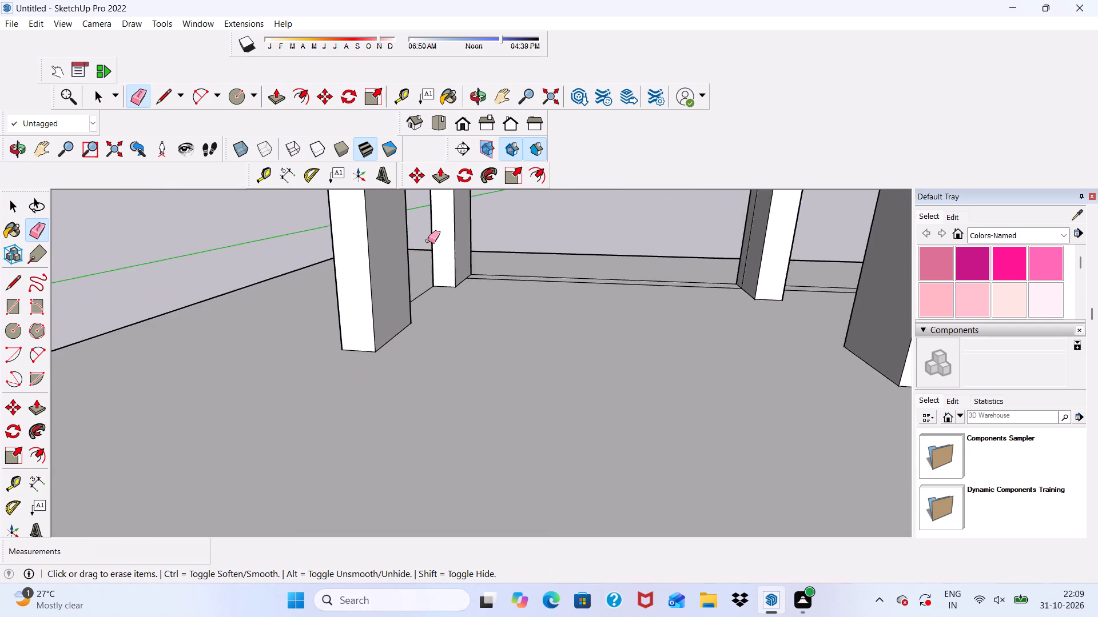
pyautogui.scroll(4, 428, 241)
pyautogui.moveTo(409, 317); pyautogui.dragTo(437, 340)
# Erase the leftover strip lines across the floor between the pillars along the building's rear side.
pyautogui.moveTo(542, 283); pyautogui.dragTo(547, 305)
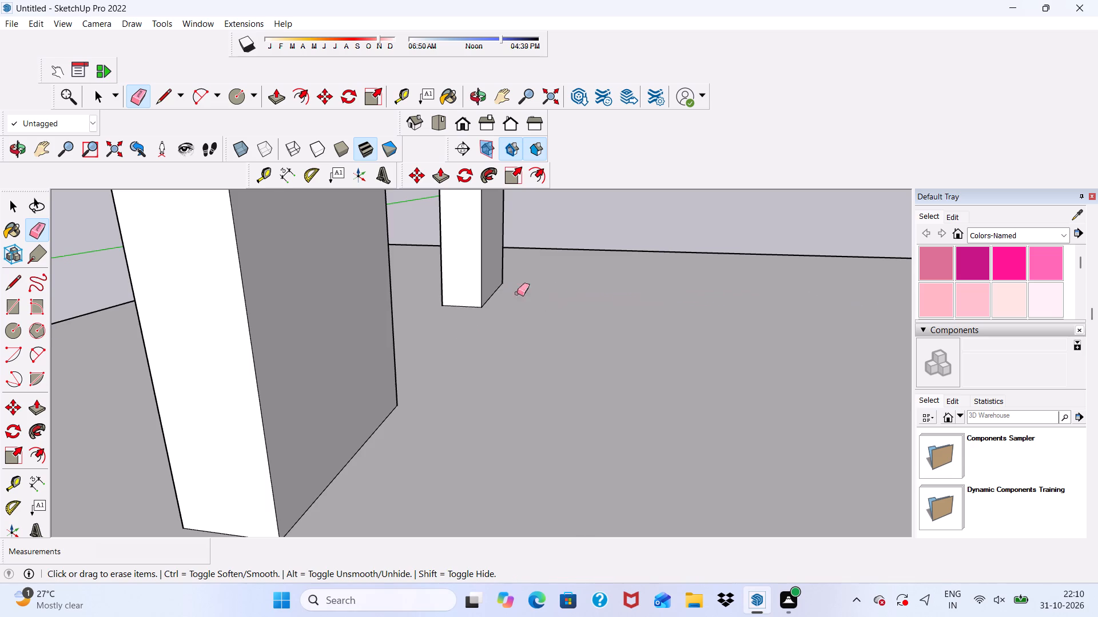
pyautogui.scroll(-7, 488, 299)
pyautogui.scroll(-12, 428, 315)
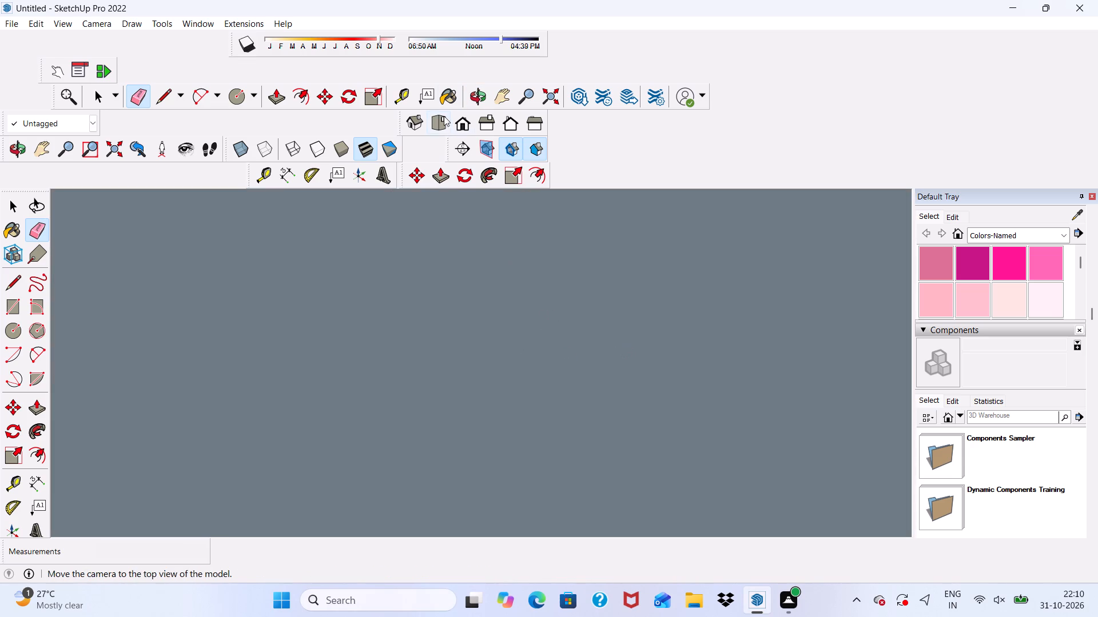
pyautogui.click(460, 122)
pyautogui.scroll(-10, 432, 260)
pyautogui.moveTo(537, 391); pyautogui.dragTo(563, 422, button='middle')
pyautogui.scroll(12, 508, 347)
pyautogui.moveTo(488, 381); pyautogui.dragTo(490, 390)
pyautogui.scroll(3, 488, 380)
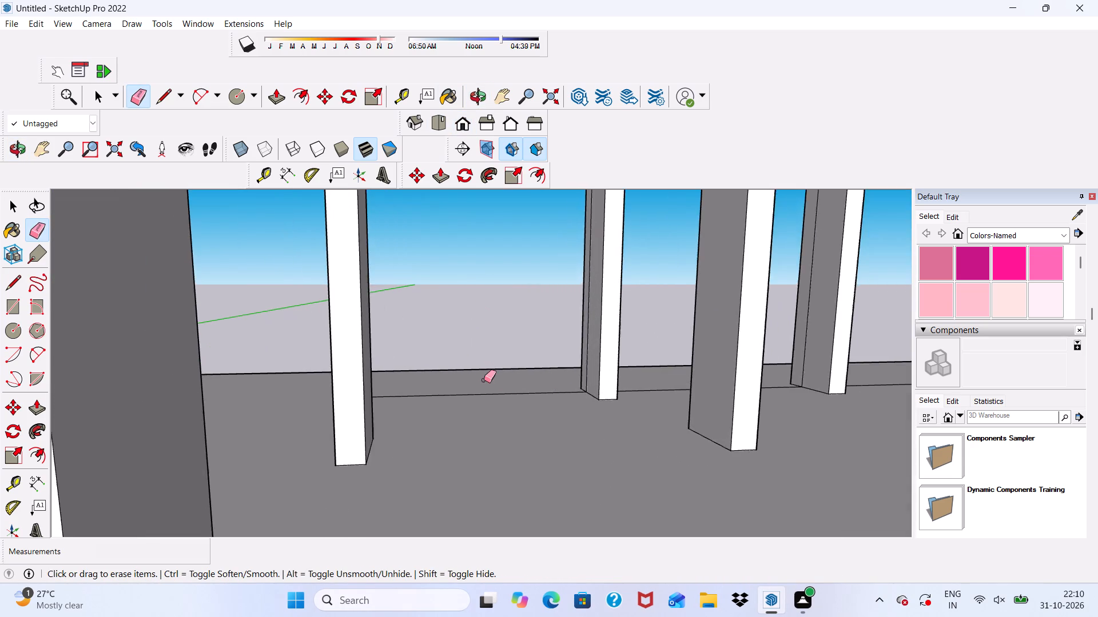
pyautogui.moveTo(484, 380); pyautogui.dragTo(489, 402)
pyautogui.scroll(2, 634, 399)
pyautogui.click(665, 388)
pyautogui.moveTo(662, 384); pyautogui.dragTo(668, 403)
pyautogui.scroll(-12, 547, 351)
pyautogui.scroll(12, 696, 375)
pyautogui.moveTo(605, 344); pyautogui.dragTo(604, 356)
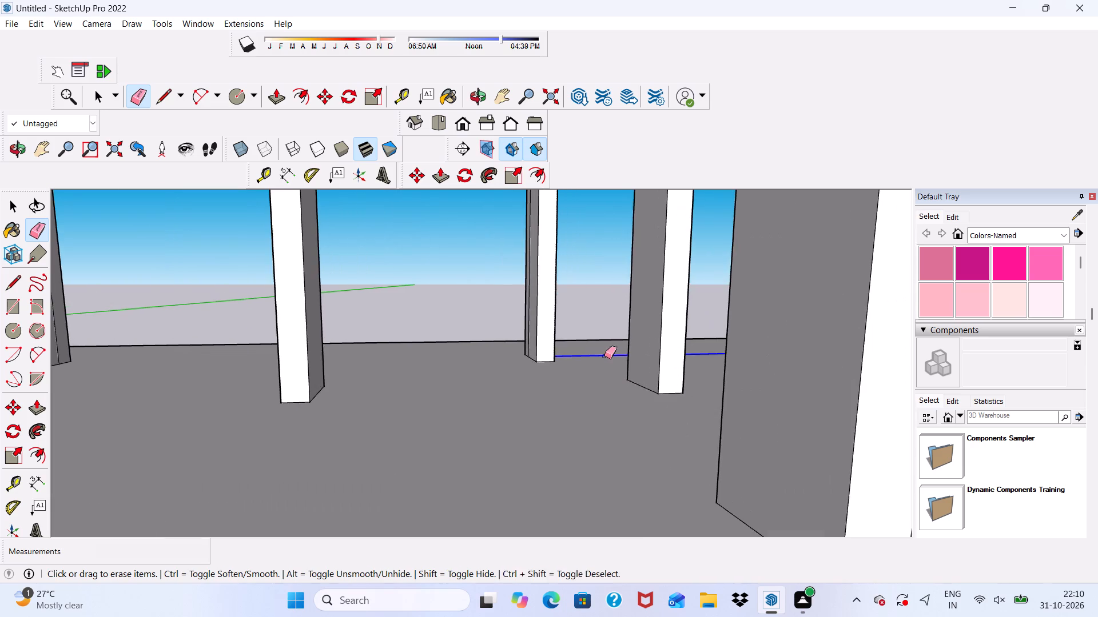
pyautogui.moveTo(604, 356); pyautogui.dragTo(604, 359)
# Erase the leftover strip lines across the floor between the pillars along the building's right side.
pyautogui.scroll(-10, 599, 358)
pyautogui.moveTo(683, 364); pyautogui.dragTo(833, 400, button='middle')
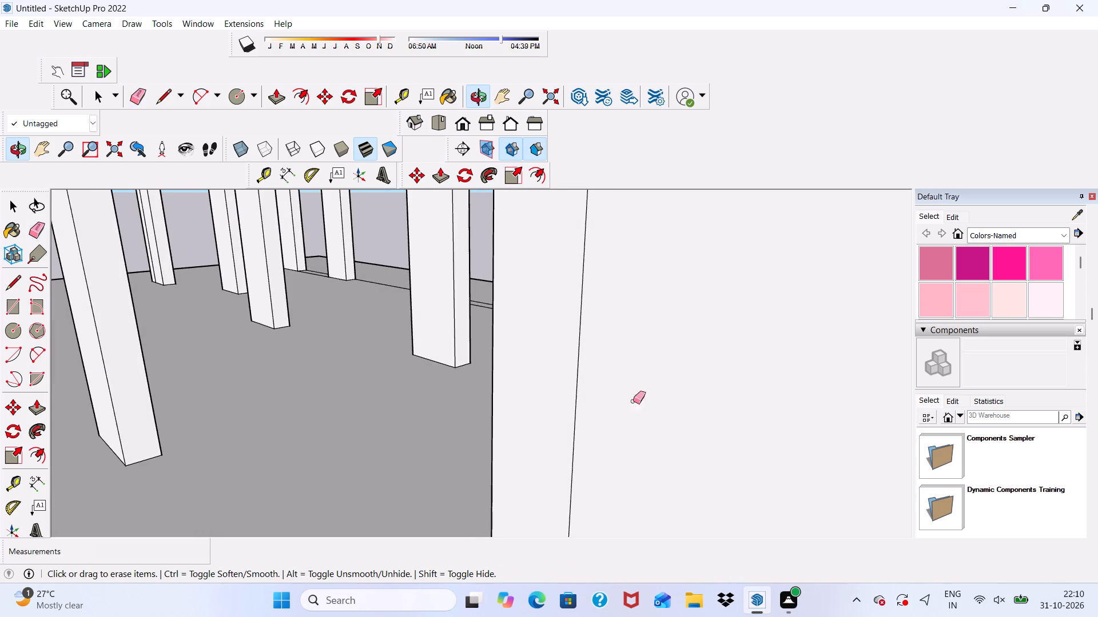
pyautogui.scroll(9, 395, 314)
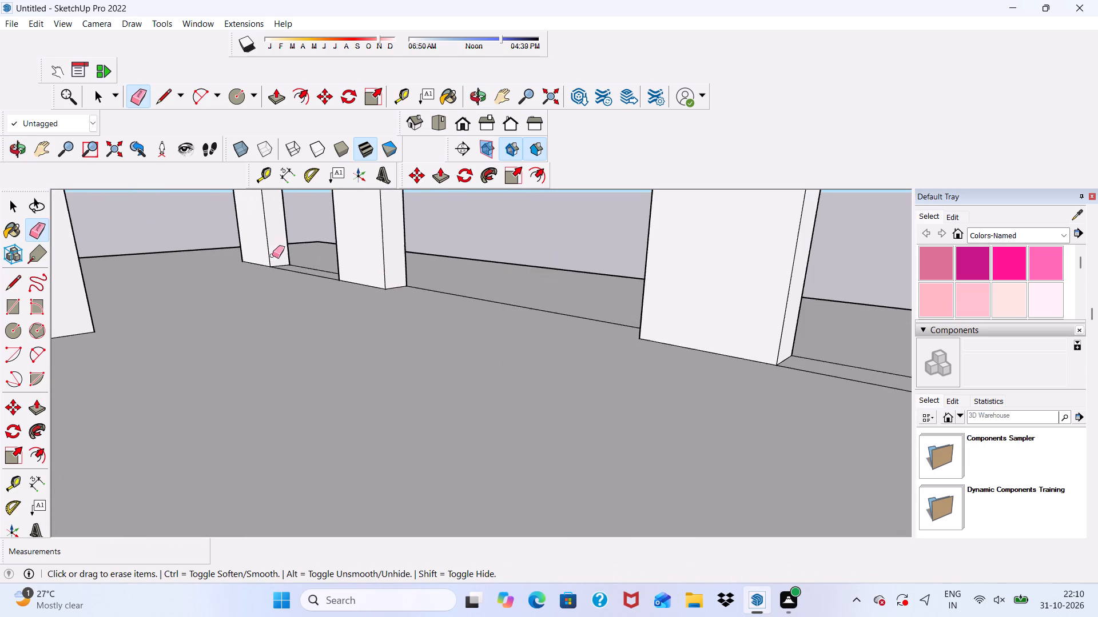
pyautogui.moveTo(303, 262); pyautogui.dragTo(303, 280)
pyautogui.moveTo(475, 291); pyautogui.dragTo(482, 301)
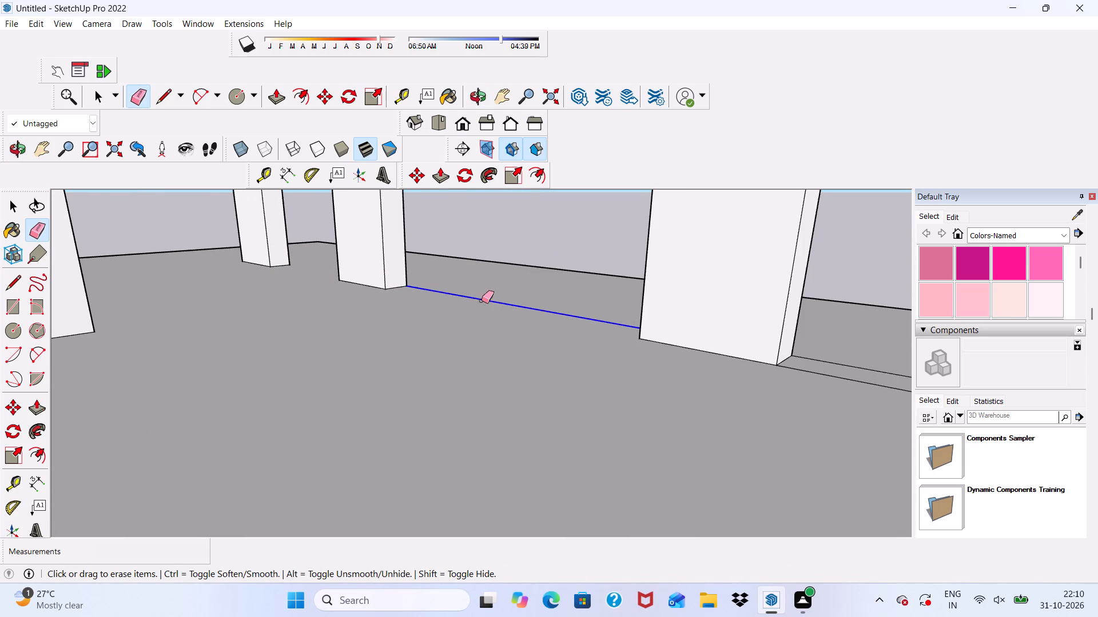
pyautogui.scroll(-5, 451, 308)
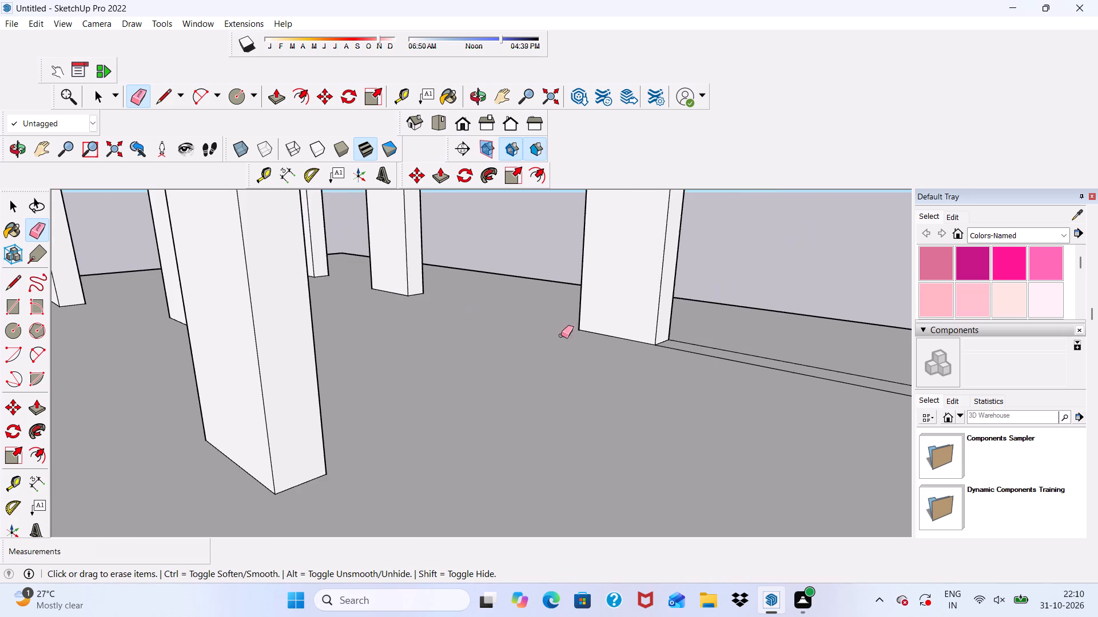
pyautogui.moveTo(692, 341); pyautogui.dragTo(697, 362)
pyautogui.scroll(-6, 603, 326)
pyautogui.scroll(-5, 516, 294)
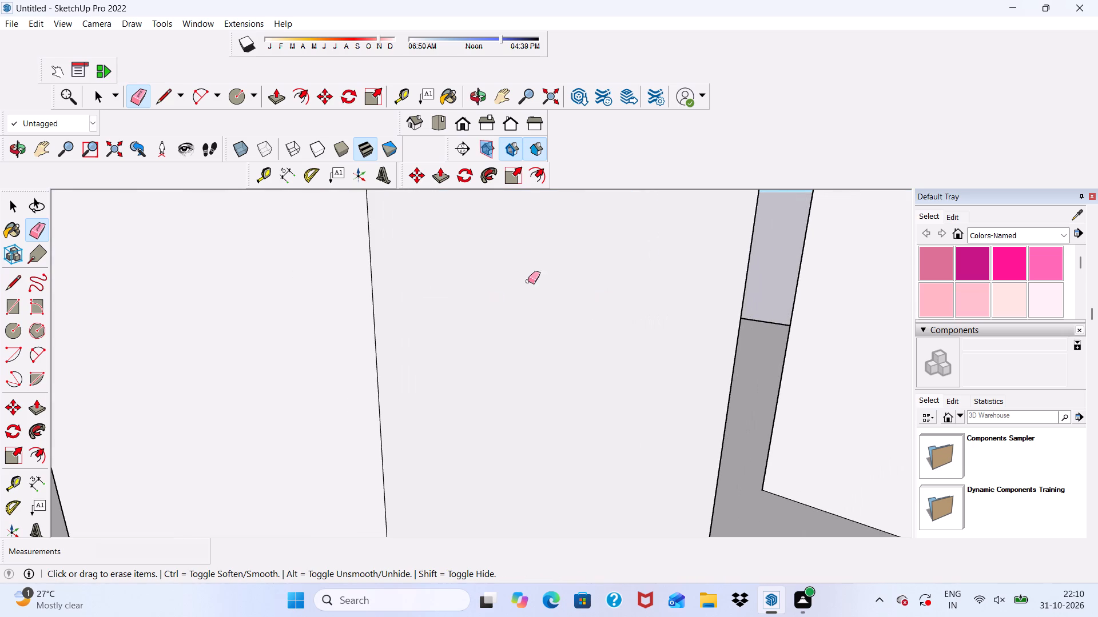
# Erase the short vertical lines on the base's front edge below the front wall's openings and corner pillar.
pyautogui.click(467, 123)
pyautogui.scroll(-13, 460, 226)
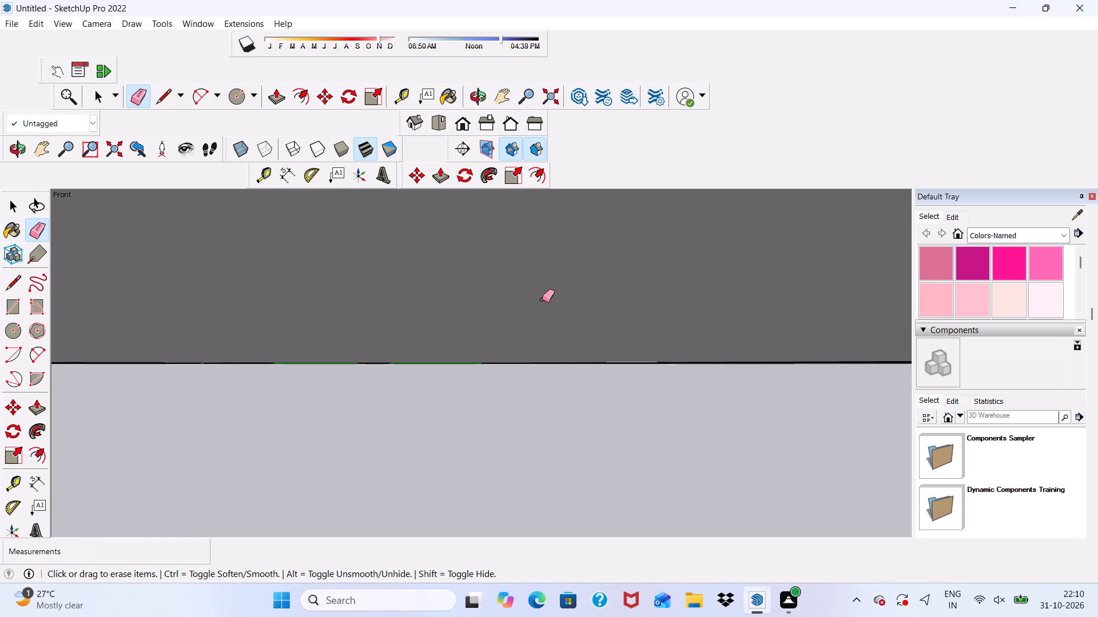
pyautogui.scroll(-20, 542, 299)
pyautogui.scroll(-14, 542, 299)
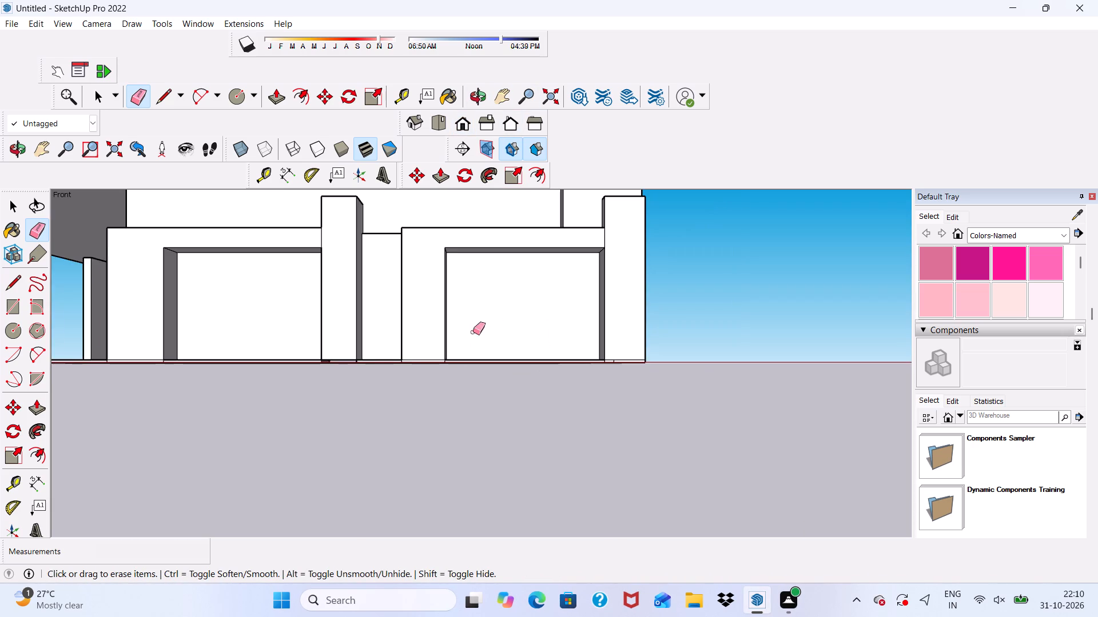
pyautogui.scroll(-1, 469, 334)
pyautogui.moveTo(445, 315); pyautogui.dragTo(435, 403, button='middle')
pyautogui.scroll(18, 436, 438)
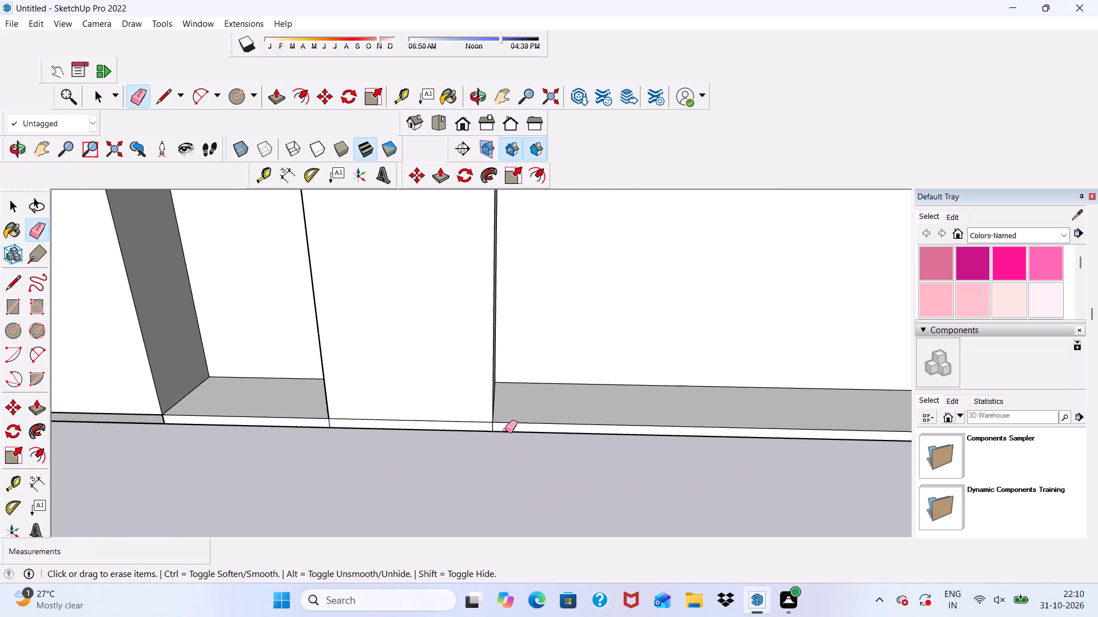
pyautogui.scroll(5, 505, 430)
pyautogui.moveTo(480, 422); pyautogui.dragTo(503, 424)
pyautogui.scroll(-16, 383, 402)
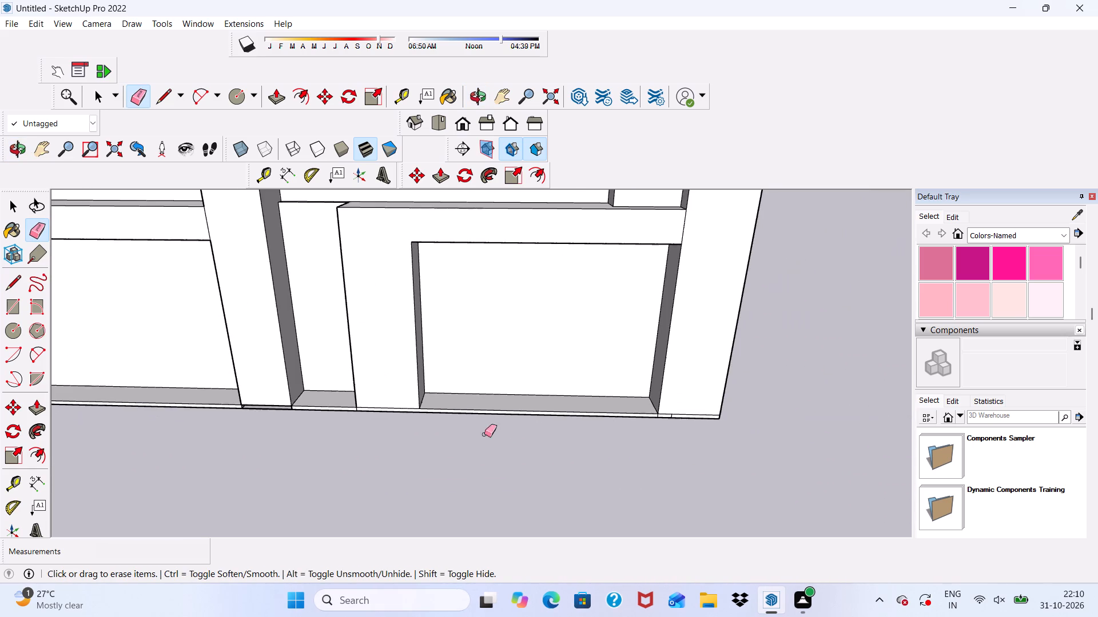
pyautogui.scroll(-1, 484, 434)
pyautogui.scroll(12, 675, 416)
pyautogui.click(662, 412)
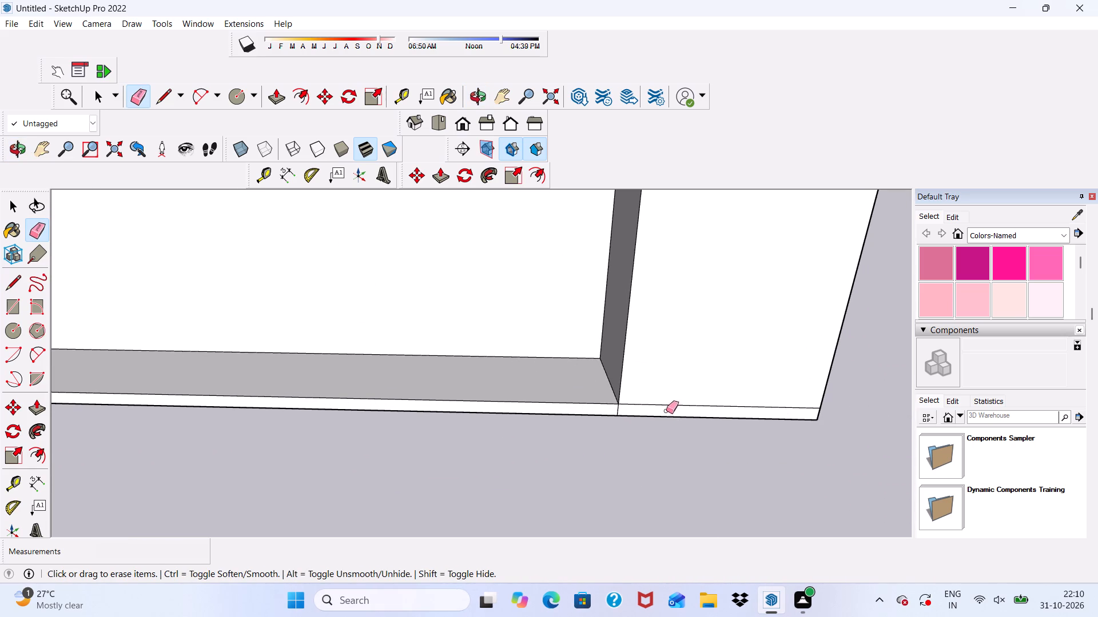
pyautogui.moveTo(620, 411); pyautogui.dragTo(595, 411)
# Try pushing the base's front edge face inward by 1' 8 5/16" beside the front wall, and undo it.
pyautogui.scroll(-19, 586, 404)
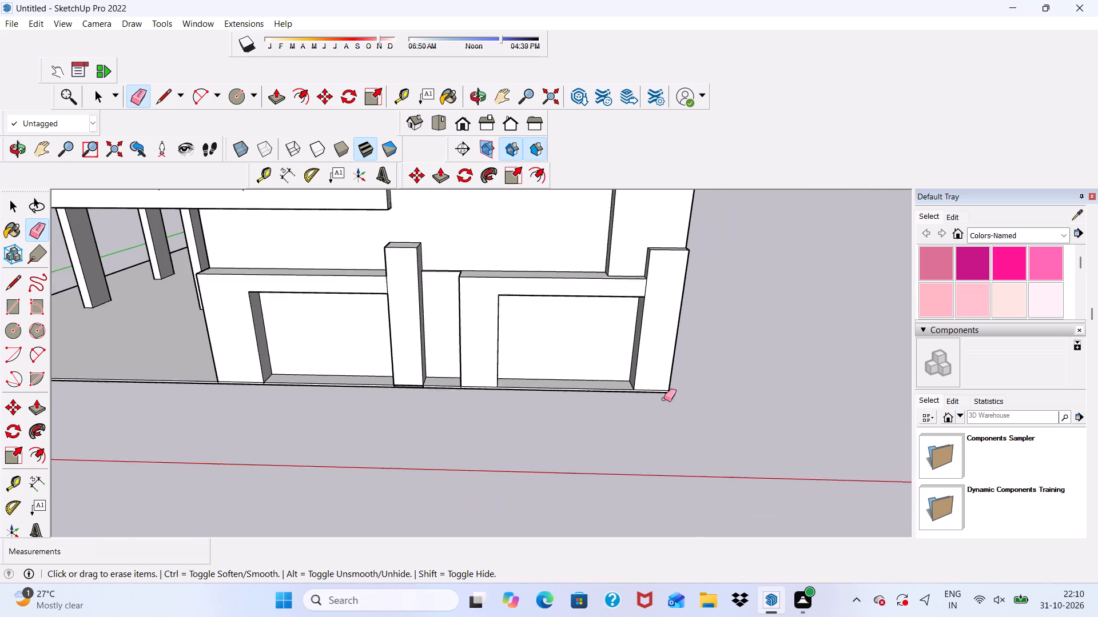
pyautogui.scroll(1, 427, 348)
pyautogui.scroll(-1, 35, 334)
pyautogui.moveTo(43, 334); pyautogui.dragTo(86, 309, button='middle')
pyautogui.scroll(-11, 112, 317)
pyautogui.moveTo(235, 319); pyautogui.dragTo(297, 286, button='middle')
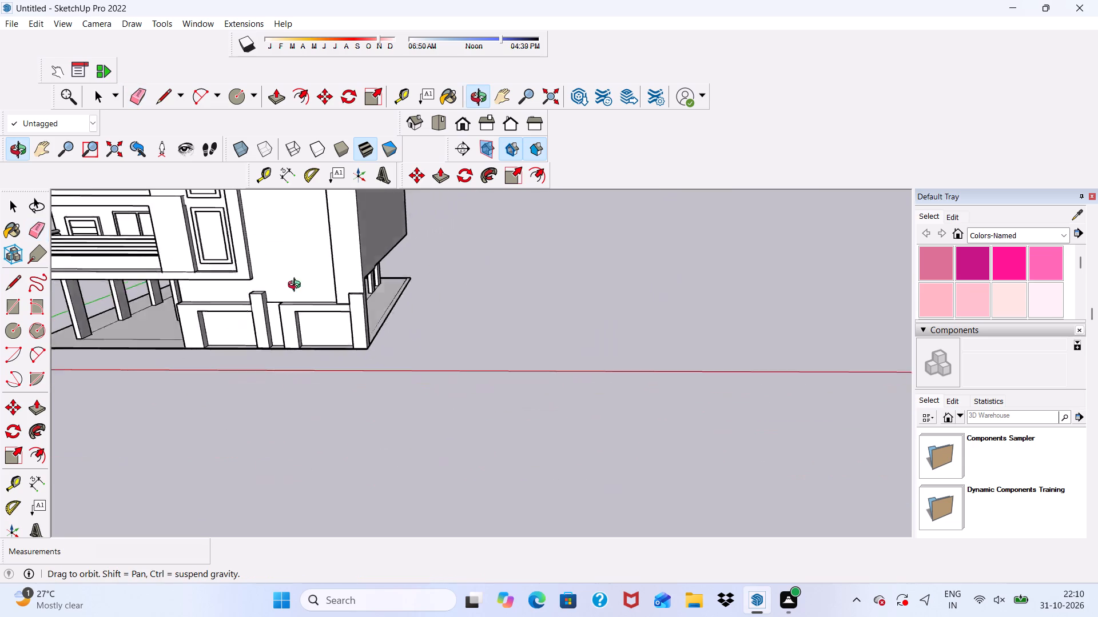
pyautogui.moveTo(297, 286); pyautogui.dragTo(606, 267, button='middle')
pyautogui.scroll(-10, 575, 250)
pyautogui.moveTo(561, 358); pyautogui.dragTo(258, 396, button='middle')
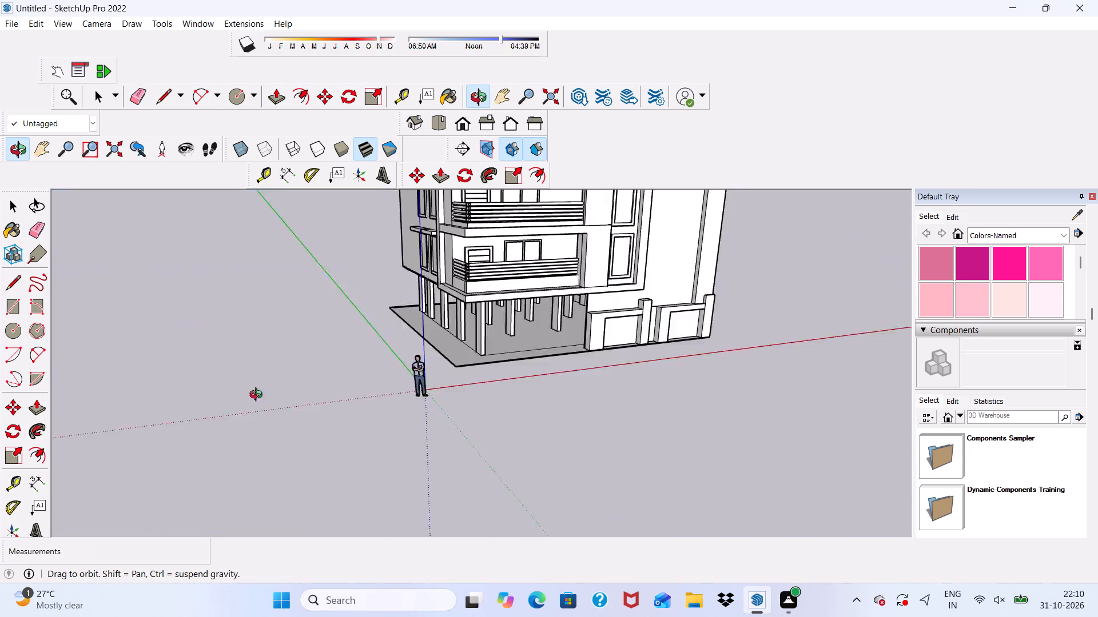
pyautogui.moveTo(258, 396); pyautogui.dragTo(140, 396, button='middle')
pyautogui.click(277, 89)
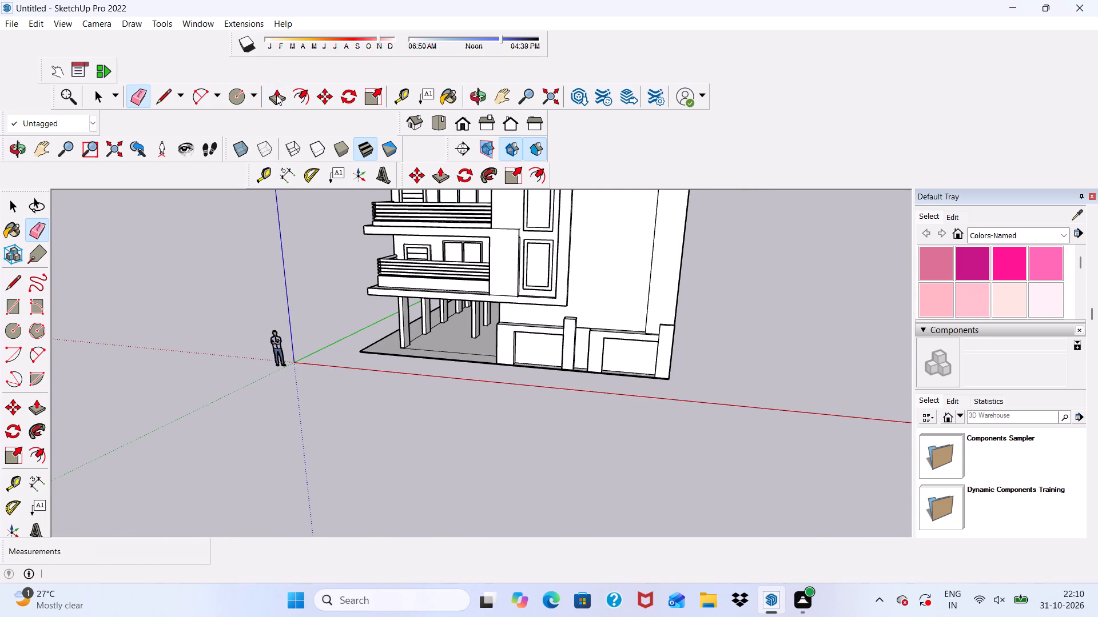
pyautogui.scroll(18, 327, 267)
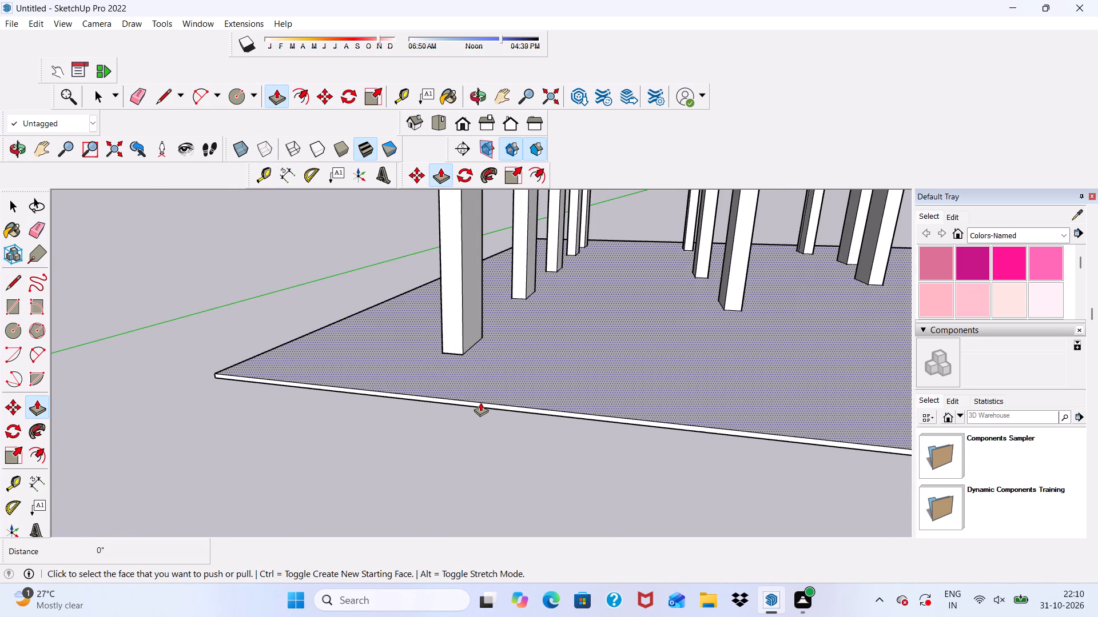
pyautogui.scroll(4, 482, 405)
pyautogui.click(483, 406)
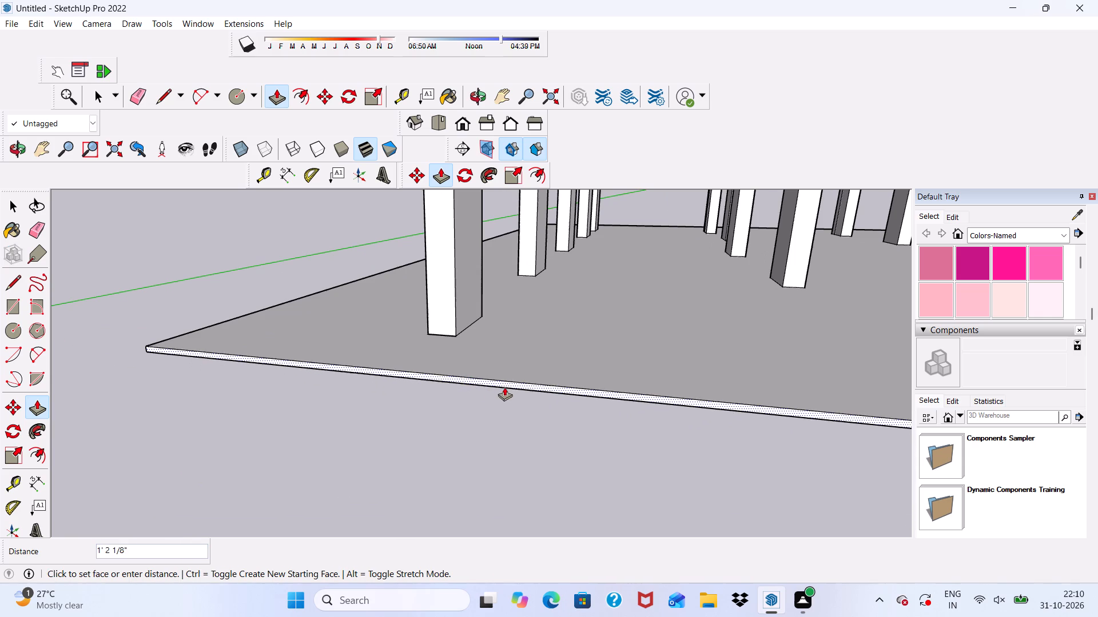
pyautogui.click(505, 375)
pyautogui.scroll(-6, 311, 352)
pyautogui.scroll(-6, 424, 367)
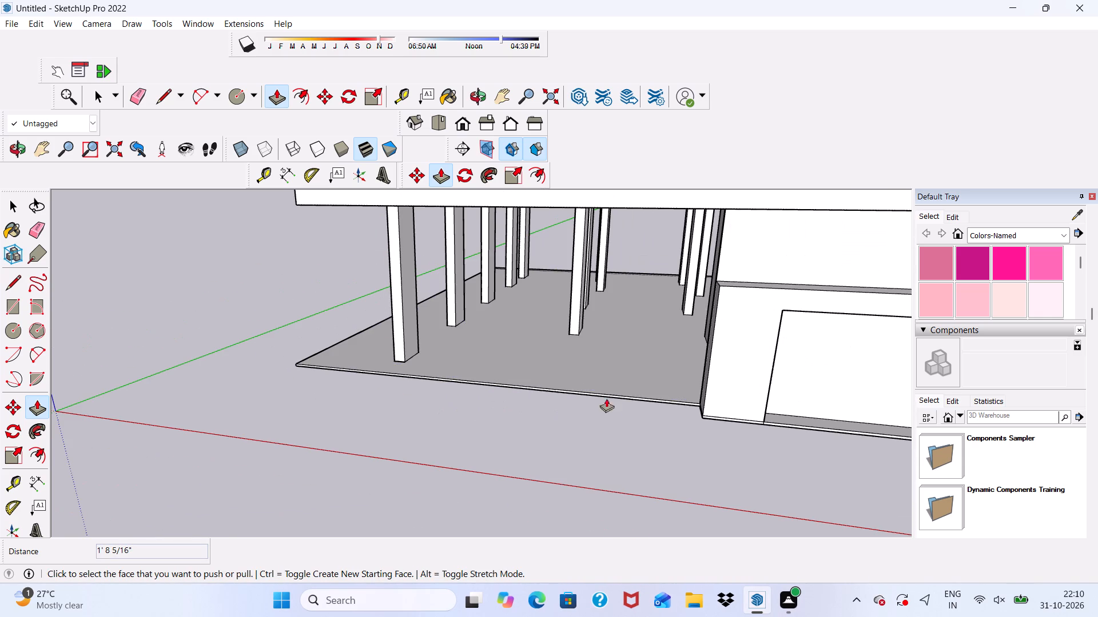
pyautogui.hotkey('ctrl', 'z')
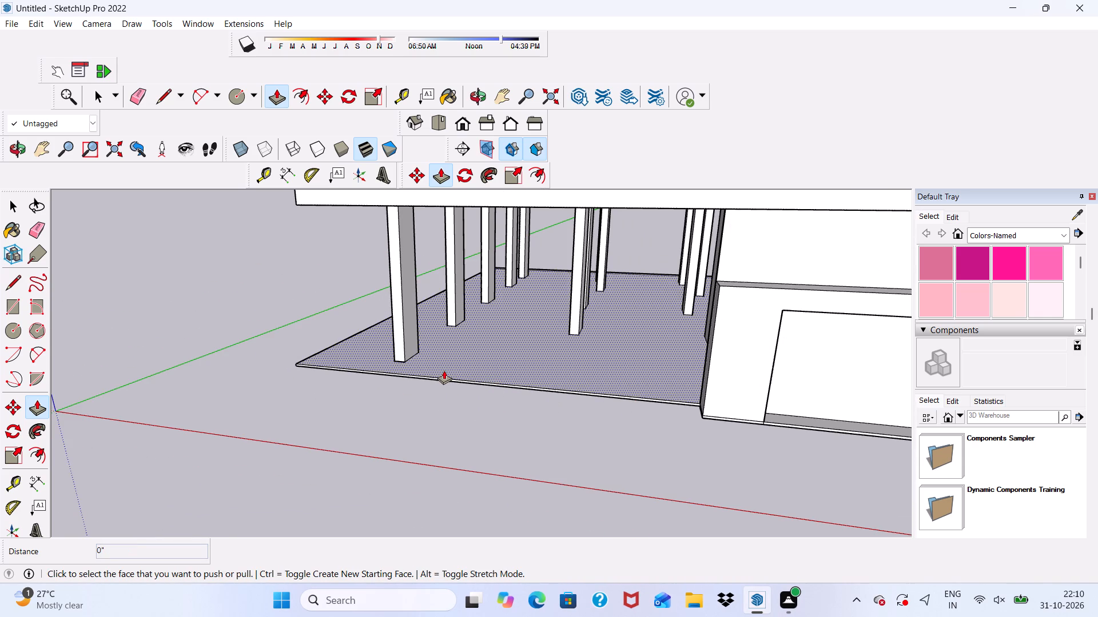
# Select the base's top face near the front corner pillar.
pyautogui.press('space')
pyautogui.click(444, 370)
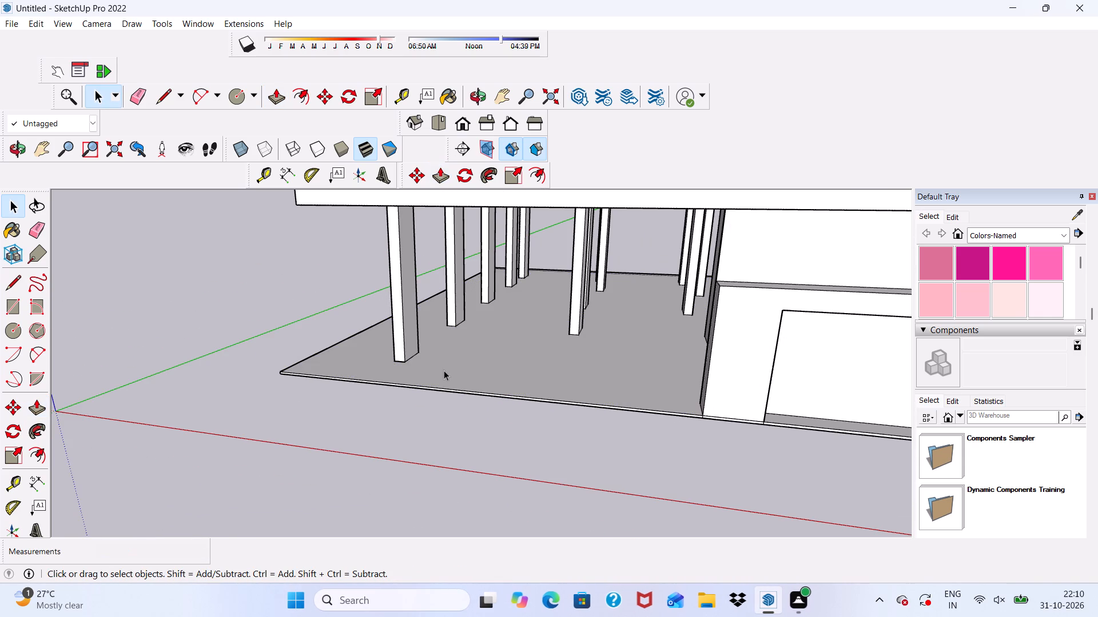
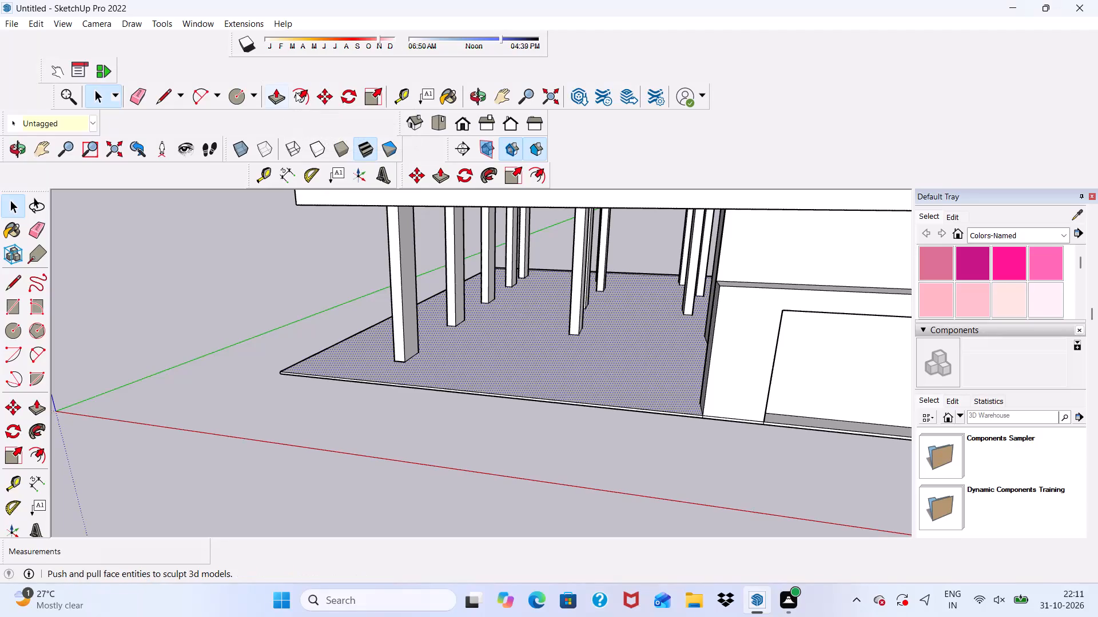
# Offset the base's top face outline inward by 9".
pyautogui.click(296, 92)
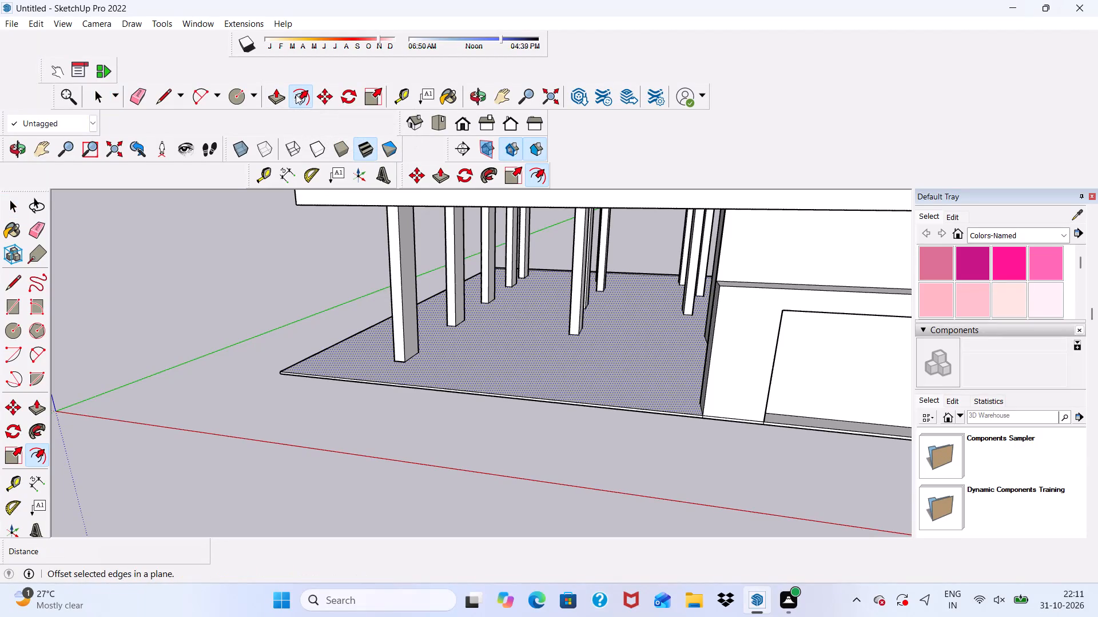
pyautogui.moveTo(503, 296); pyautogui.dragTo(531, 327, button='middle')
pyautogui.scroll(4, 261, 415)
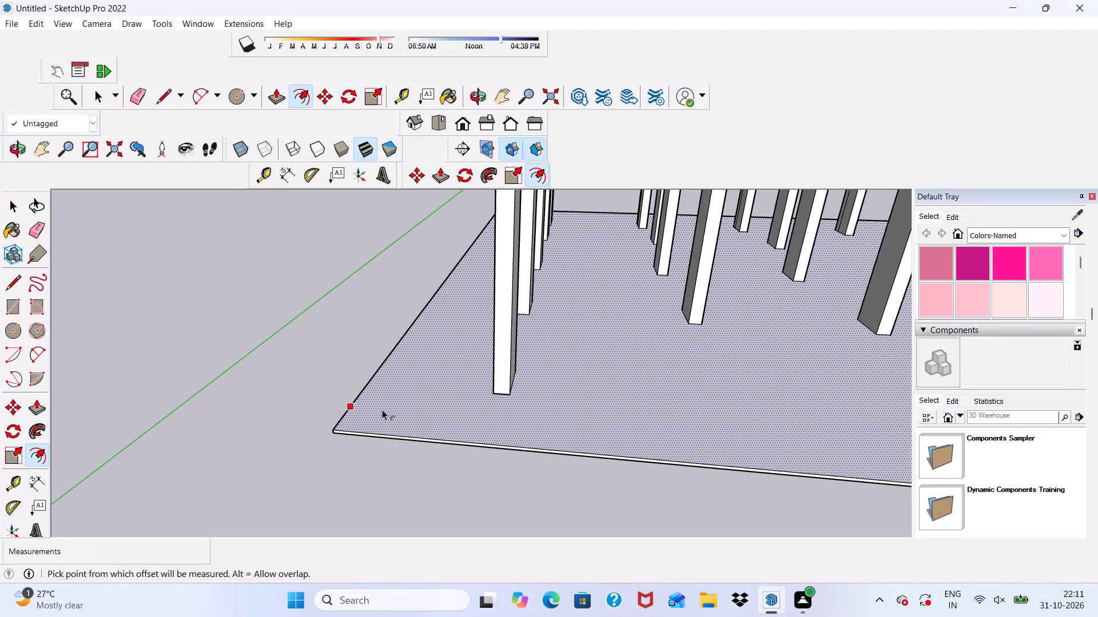
pyautogui.click(382, 410)
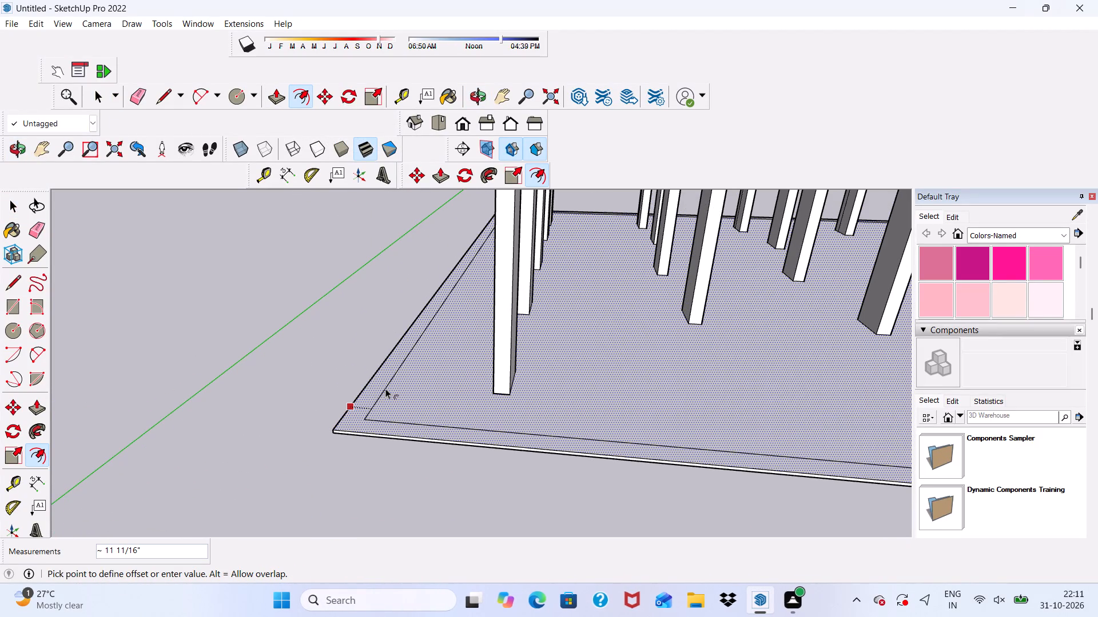
pyautogui.press('9')
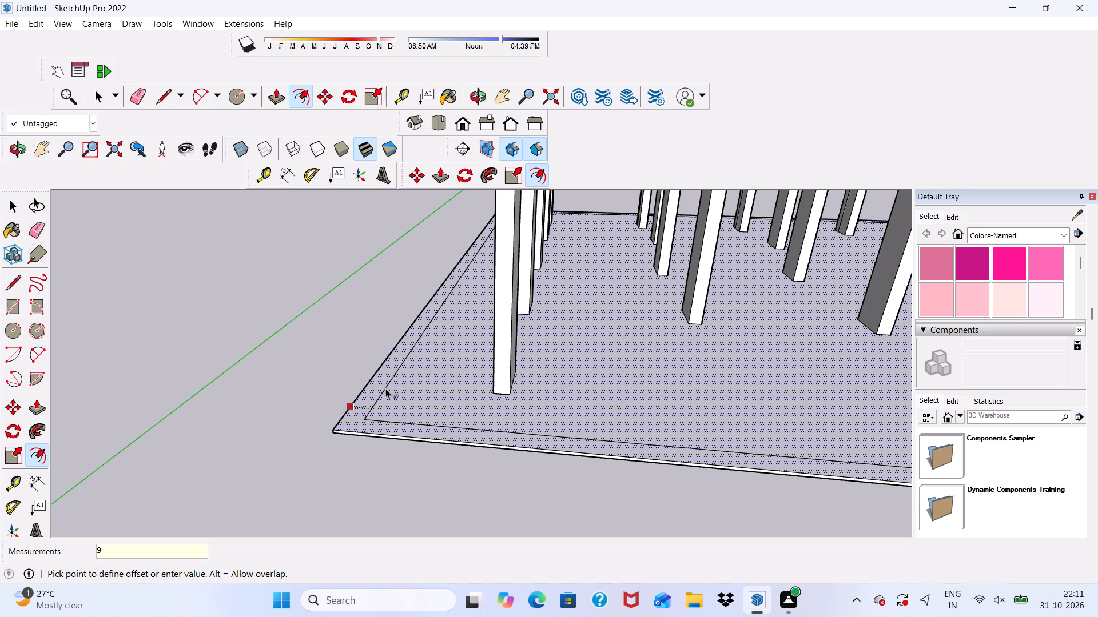
pyautogui.hotkey('shift', '"')
pyautogui.press('Return')
# Draw a short line across the offset border strip on the base's front edge, just past the front-left corner pillar.
pyautogui.scroll(-9, 448, 360)
pyautogui.moveTo(665, 402); pyautogui.dragTo(653, 506, button='middle')
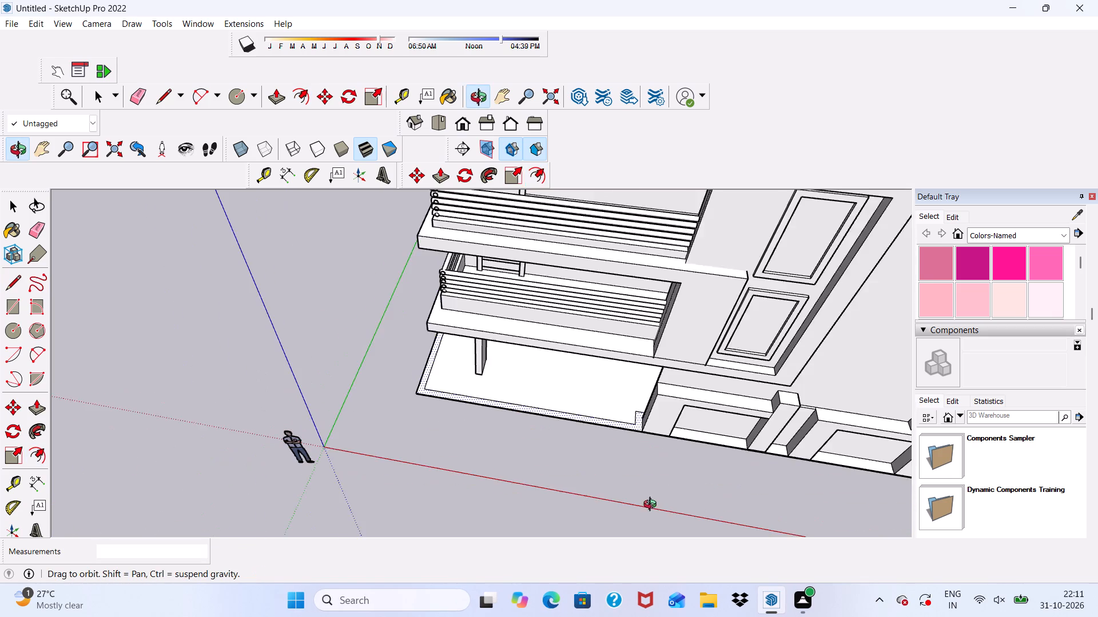
pyautogui.moveTo(653, 506); pyautogui.dragTo(651, 468, button='middle')
pyautogui.scroll(4, 625, 395)
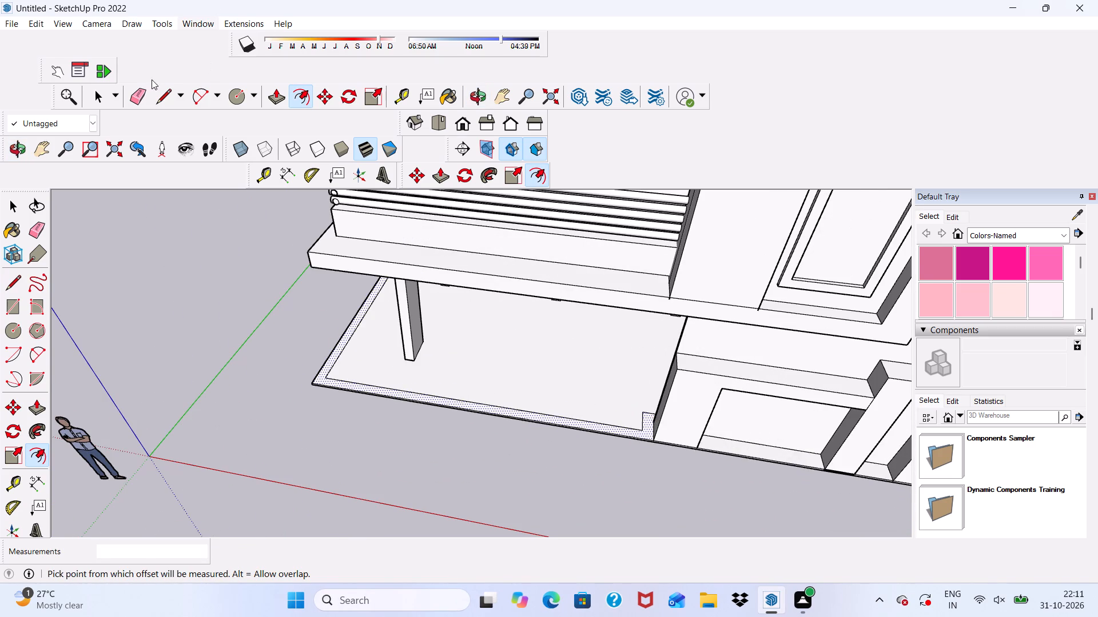
pyautogui.click(161, 91)
pyautogui.scroll(8, 345, 395)
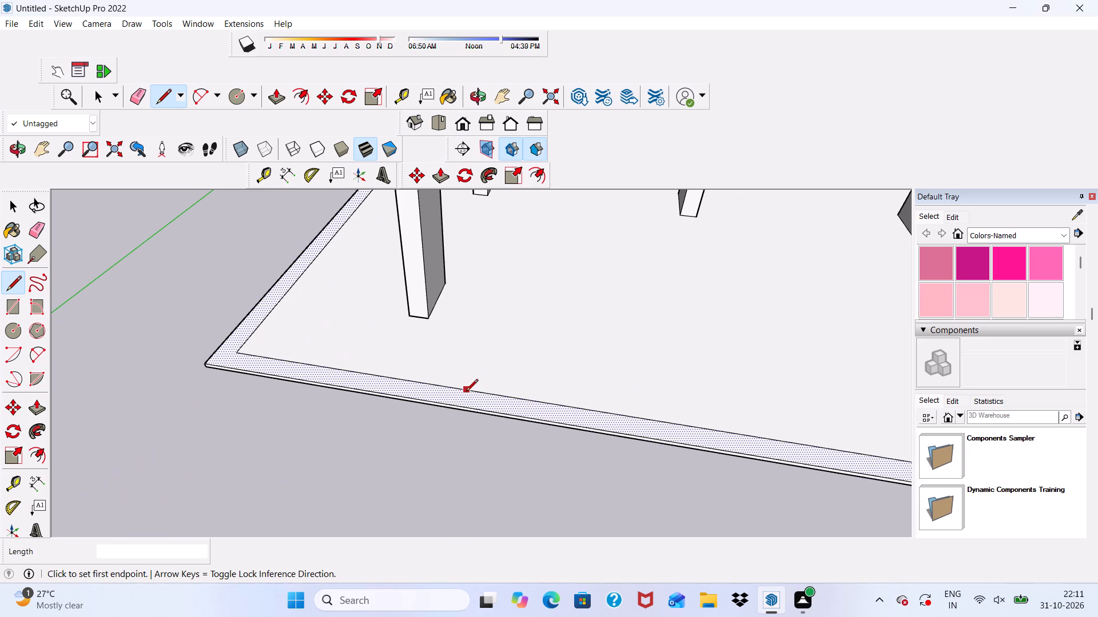
pyautogui.click(466, 392)
pyautogui.click(466, 407)
# Draw a 9" line from the border strip's inner corner to the front wall, on the building's right side.
pyautogui.scroll(-3, 339, 315)
pyautogui.scroll(-3, 352, 372)
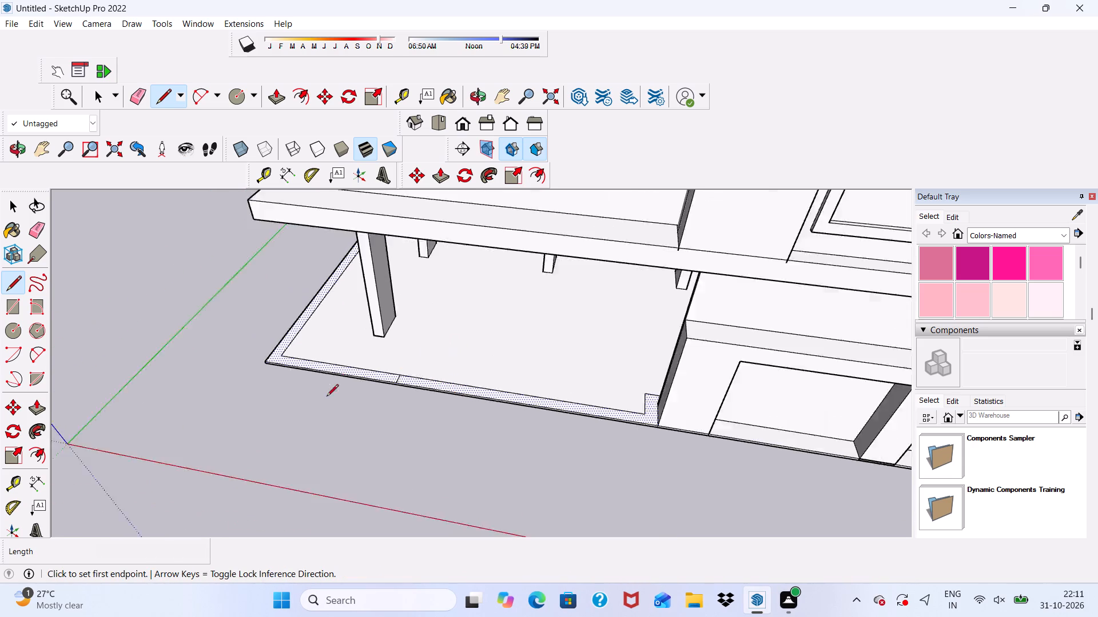
pyautogui.scroll(-10, 327, 397)
pyautogui.scroll(7, 459, 364)
pyautogui.moveTo(457, 393); pyautogui.dragTo(279, 361, button='middle')
pyautogui.scroll(1, 297, 346)
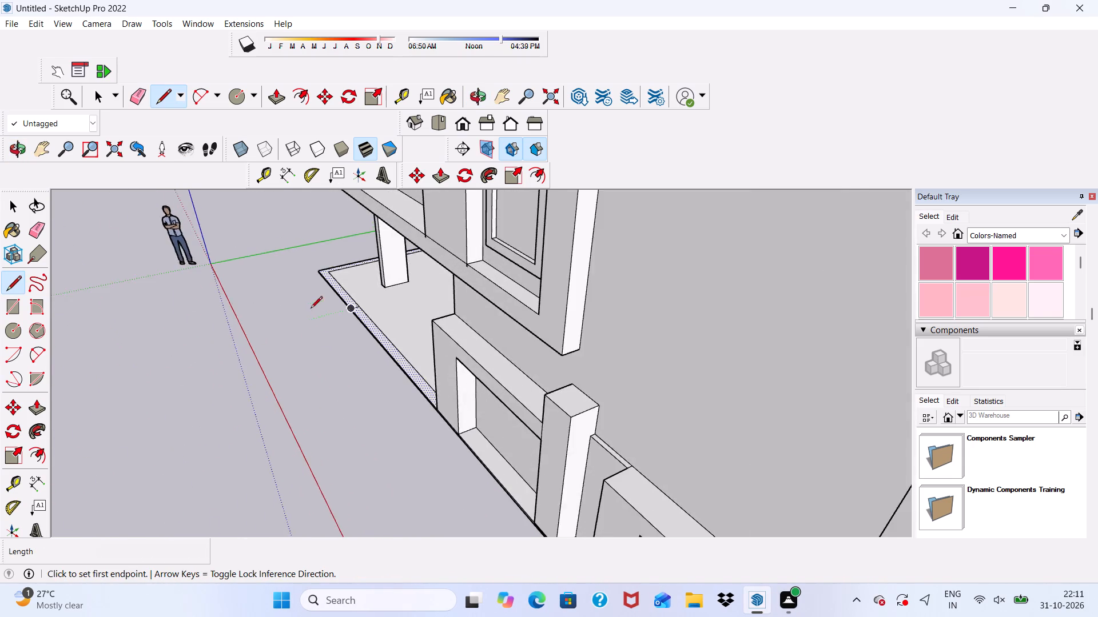
pyautogui.scroll(-10, 311, 302)
pyautogui.scroll(6, 452, 396)
pyautogui.moveTo(541, 479); pyautogui.dragTo(461, 473, button='middle')
pyautogui.scroll(7, 451, 520)
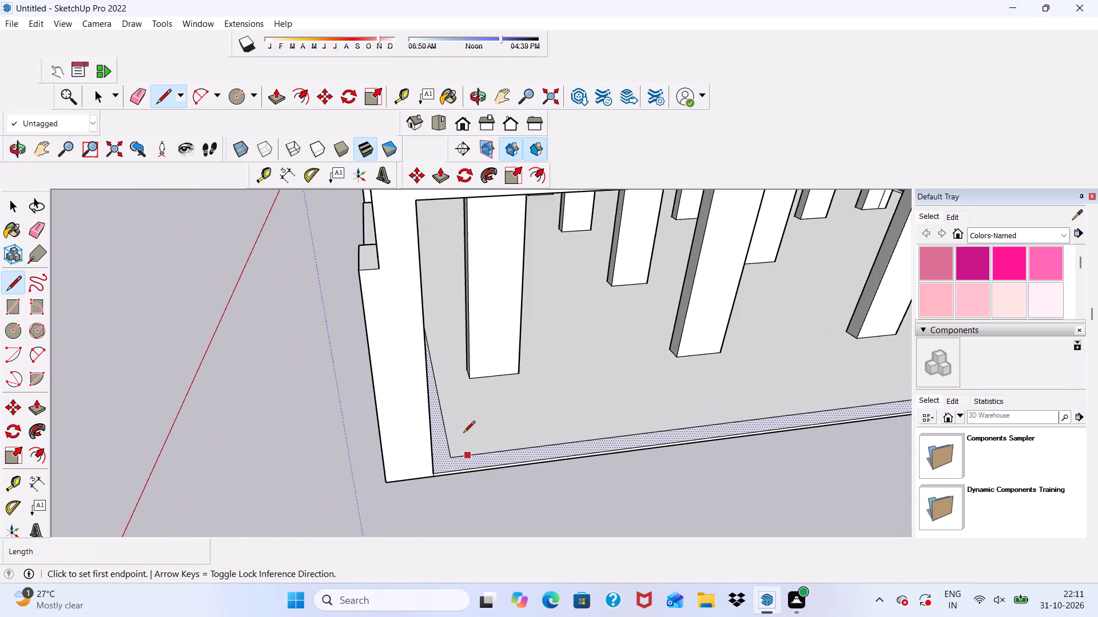
pyautogui.scroll(9, 463, 434)
pyautogui.scroll(3, 445, 485)
pyautogui.scroll(-6, 427, 403)
pyautogui.scroll(5, 427, 463)
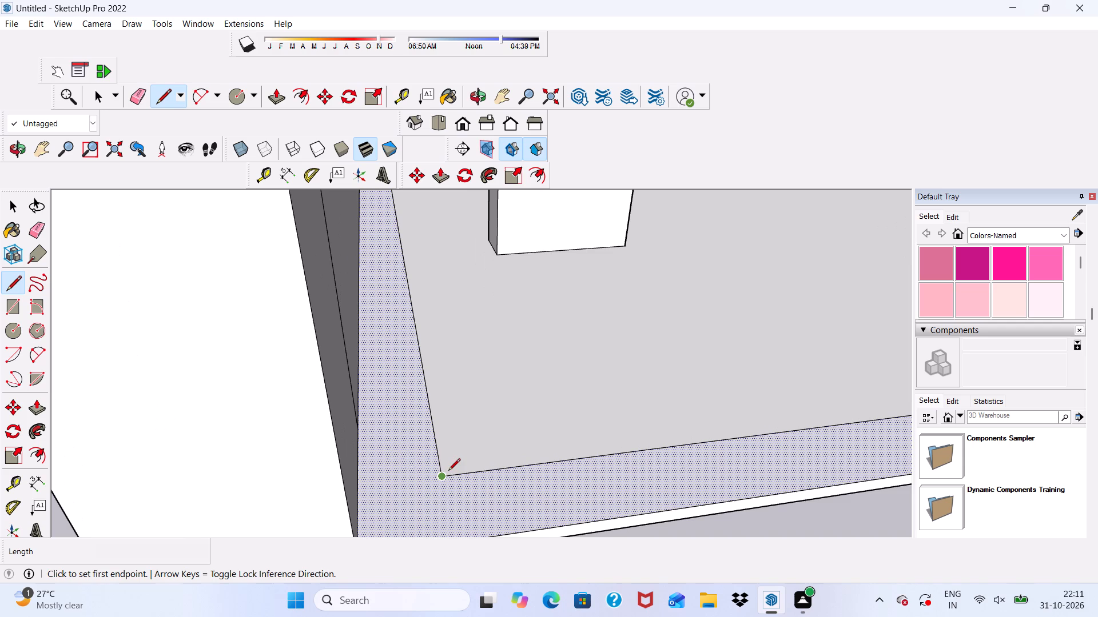
pyautogui.click(443, 476)
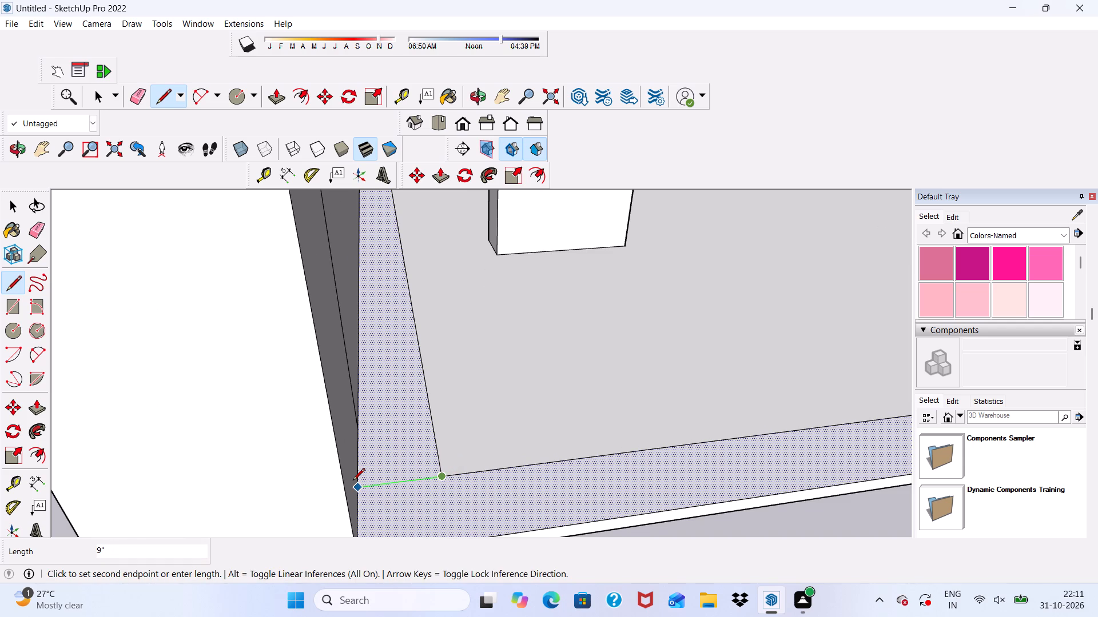
pyautogui.click(353, 481)
# Pull the perimeter border strip up 5' to form a boundary wall.
pyautogui.scroll(-12, 375, 452)
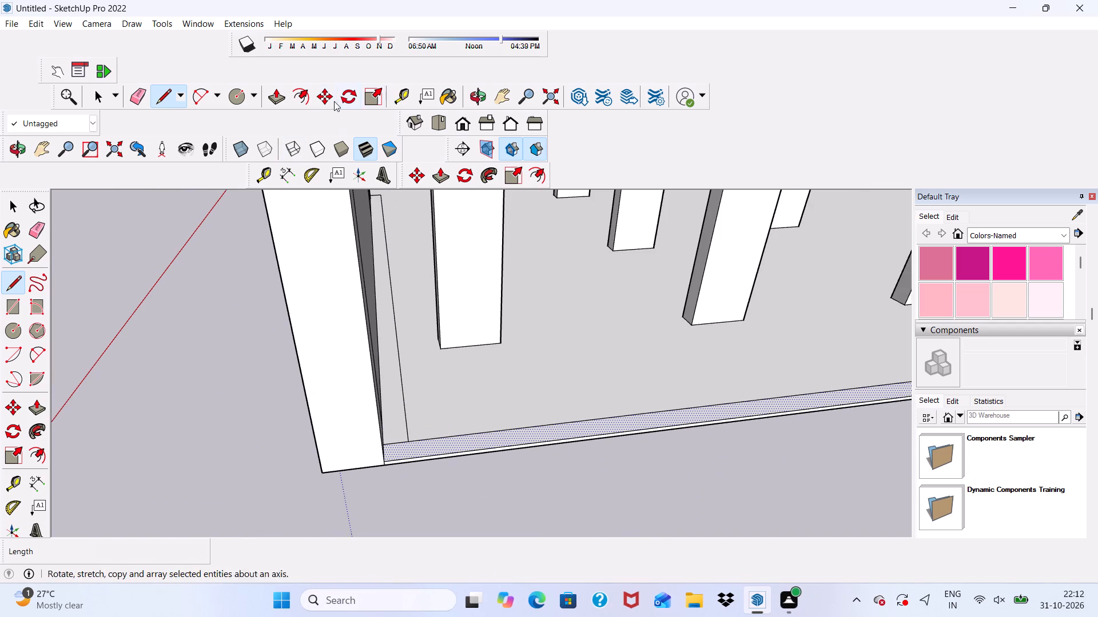
pyautogui.click(273, 97)
pyautogui.scroll(5, 393, 476)
pyautogui.scroll(3, 448, 403)
pyautogui.click(417, 431)
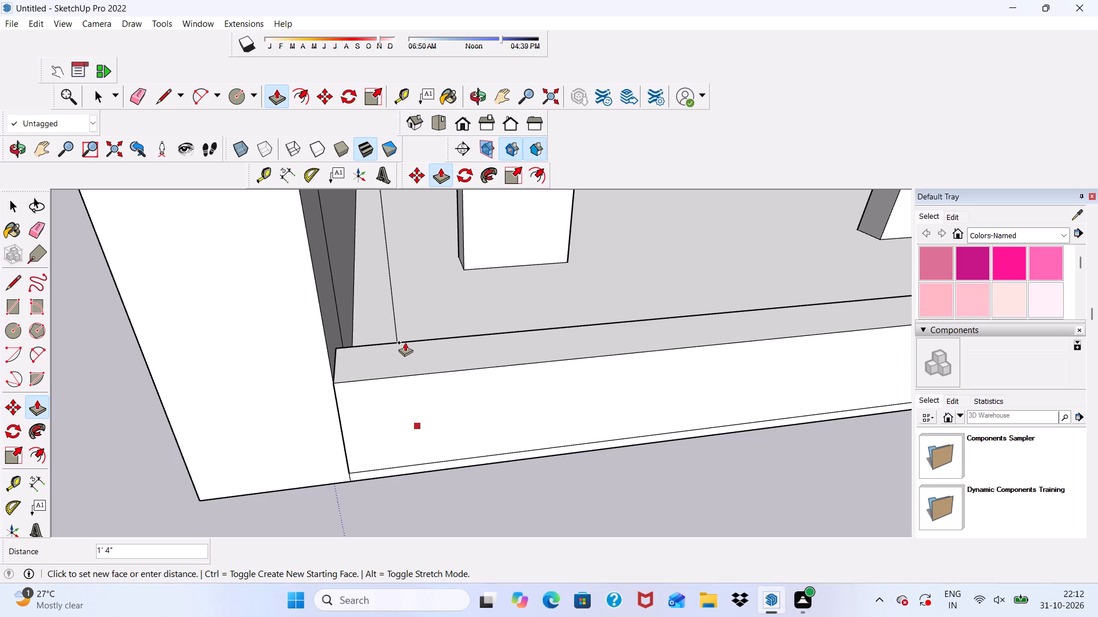
pyautogui.write("5'")
pyautogui.press('Return')
# Erase the horizontal seam line along the bottom of the boundary wall's right-side outer face.
pyautogui.scroll(-7, 411, 392)
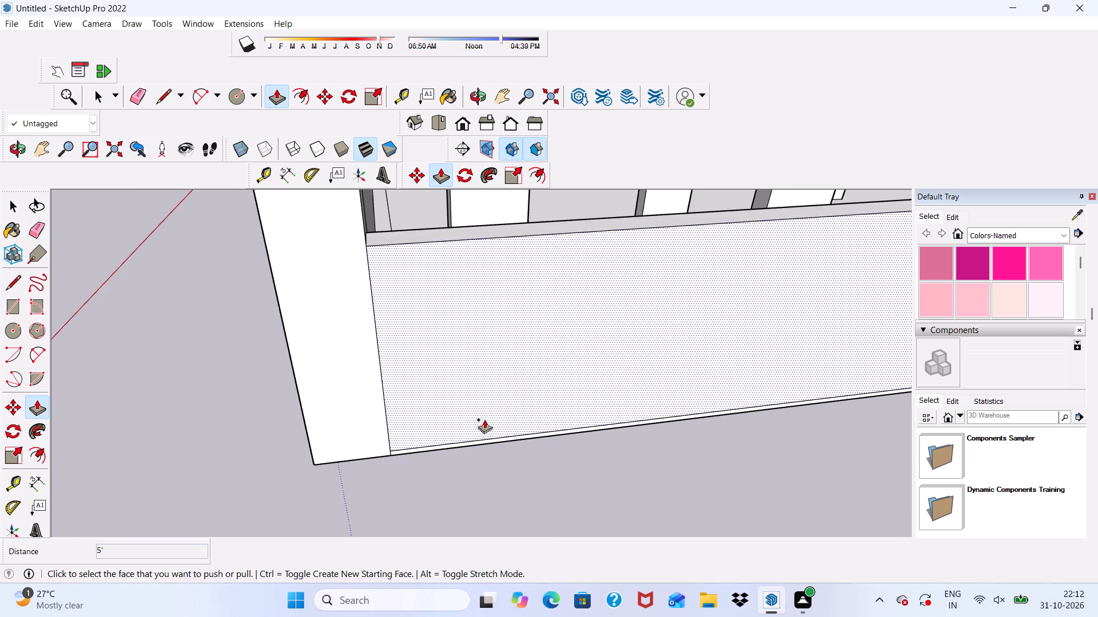
pyautogui.scroll(-6, 484, 419)
pyautogui.moveTo(436, 407); pyautogui.dragTo(393, 336, button='middle')
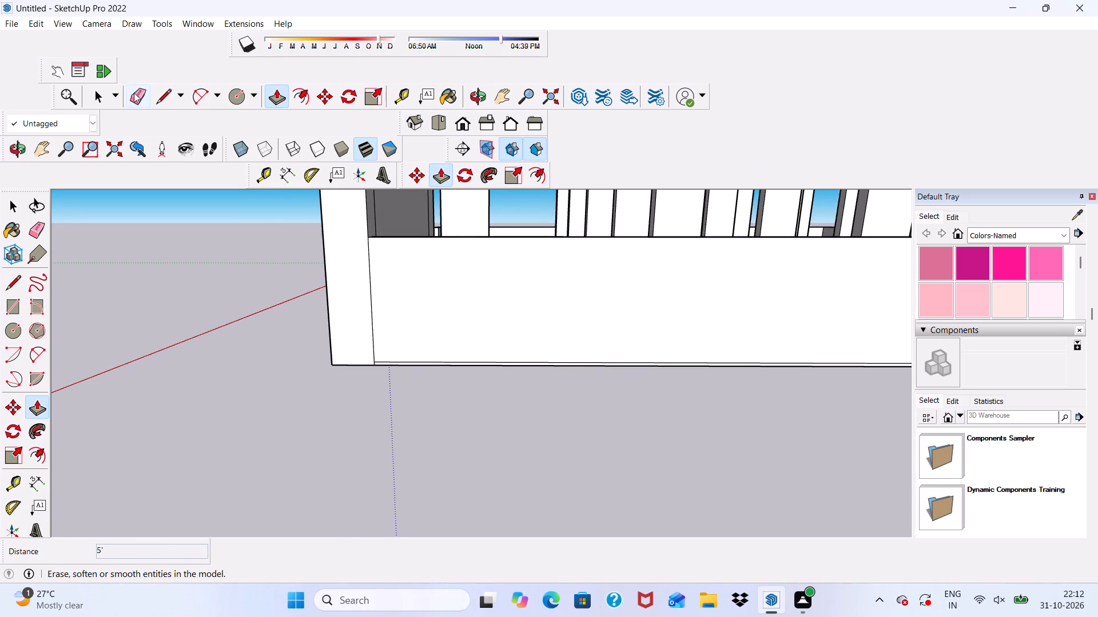
pyautogui.click(134, 93)
pyautogui.scroll(9, 360, 373)
pyautogui.click(428, 360)
pyautogui.scroll(-2, 377, 342)
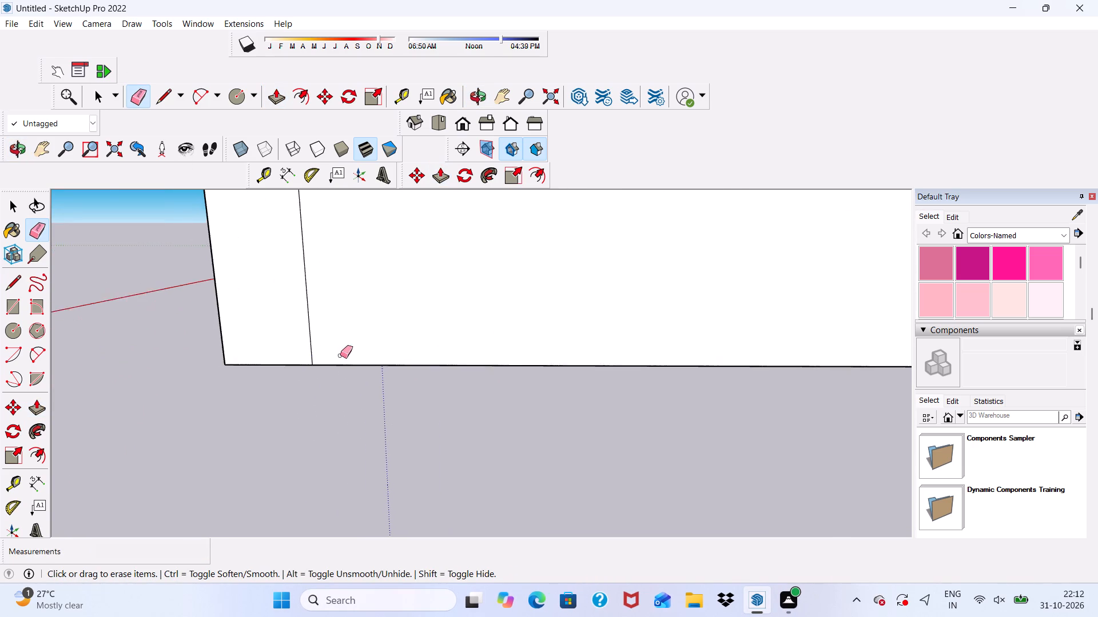
# Erase the horizontal seam line along the bottom of the boundary wall's rear outer face.
pyautogui.scroll(-16, 340, 355)
pyautogui.moveTo(571, 306); pyautogui.dragTo(281, 310, button='middle')
pyautogui.scroll(6, 289, 316)
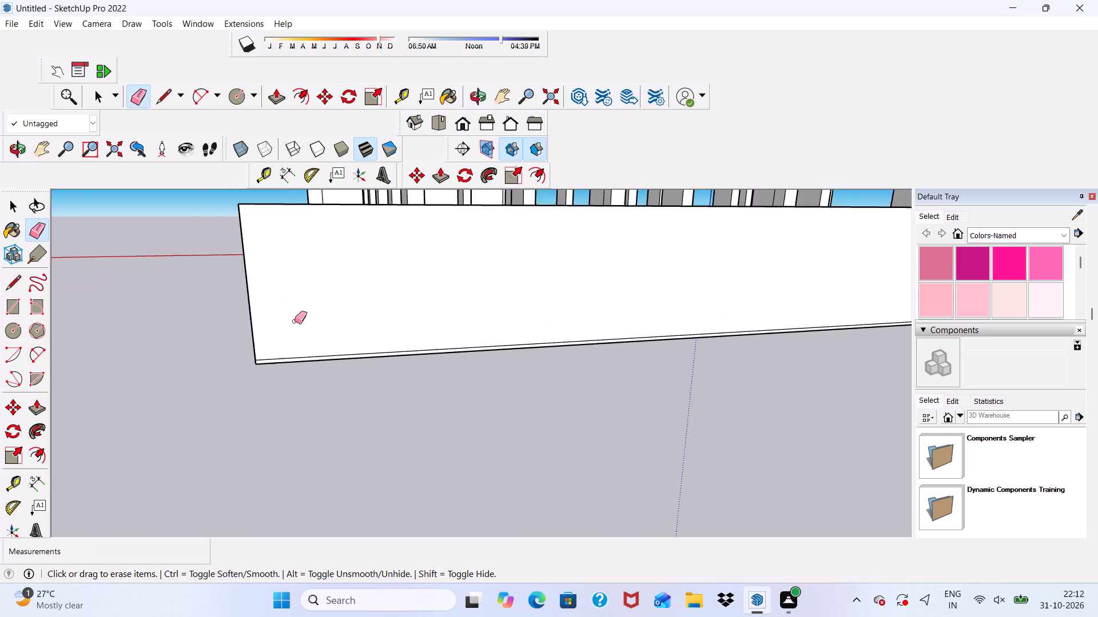
pyautogui.scroll(10, 295, 321)
pyautogui.click(307, 359)
pyautogui.scroll(-16, 218, 327)
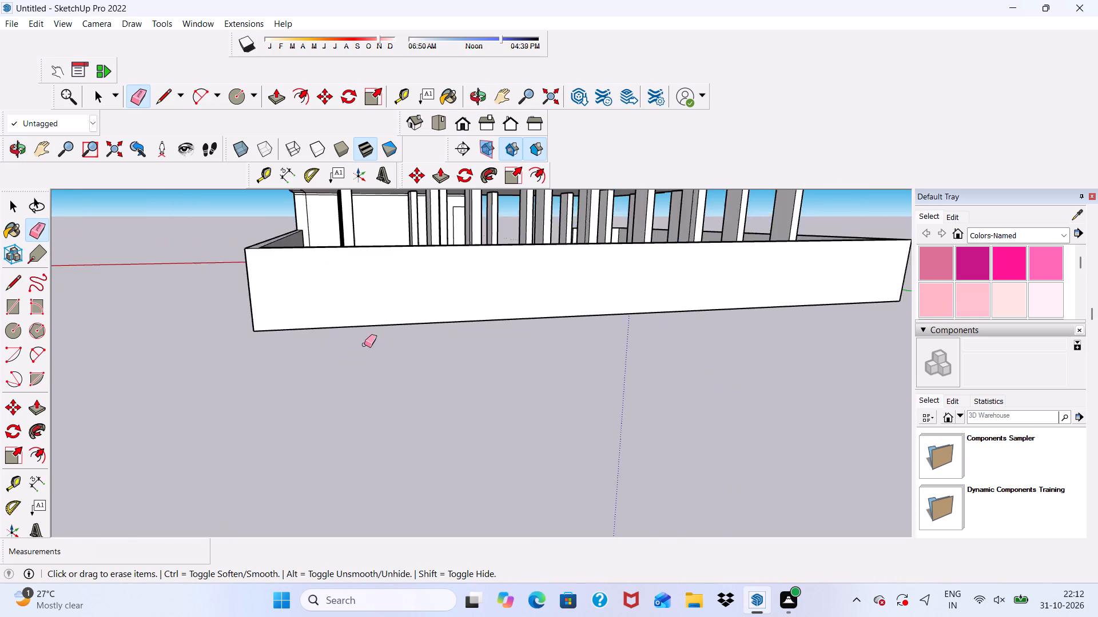
# Erase the horizontal seam line along the bottom of the boundary wall's left-side outer face.
pyautogui.scroll(-6, 364, 344)
pyautogui.moveTo(468, 362); pyautogui.dragTo(144, 381, button='middle')
pyautogui.scroll(12, 248, 353)
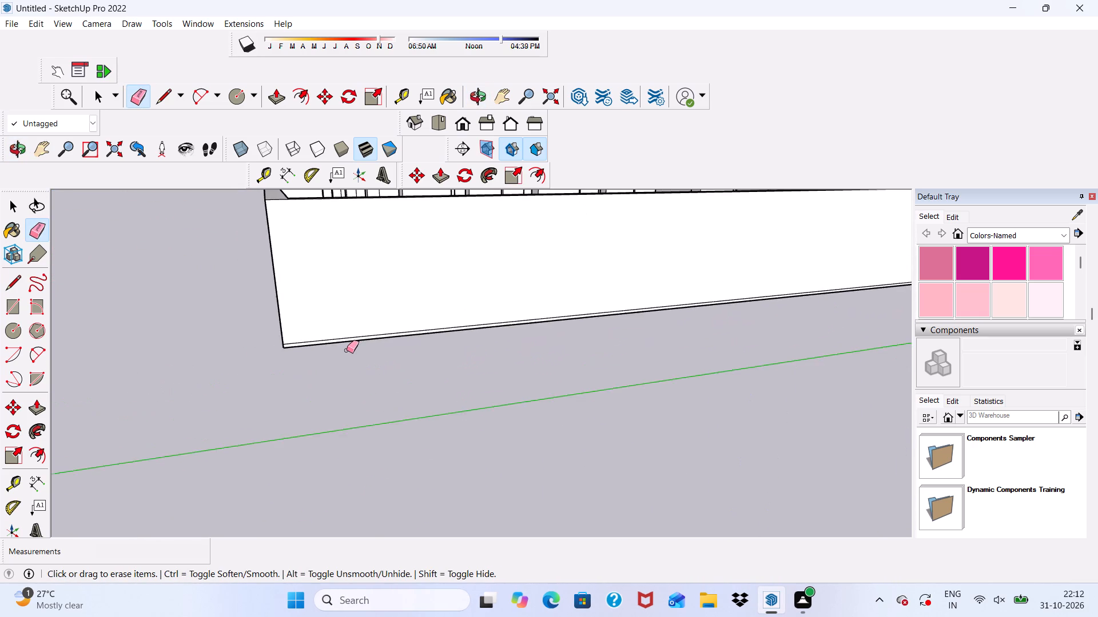
pyautogui.scroll(4, 347, 350)
pyautogui.moveTo(351, 325); pyautogui.dragTo(349, 331)
pyautogui.scroll(-9, 305, 334)
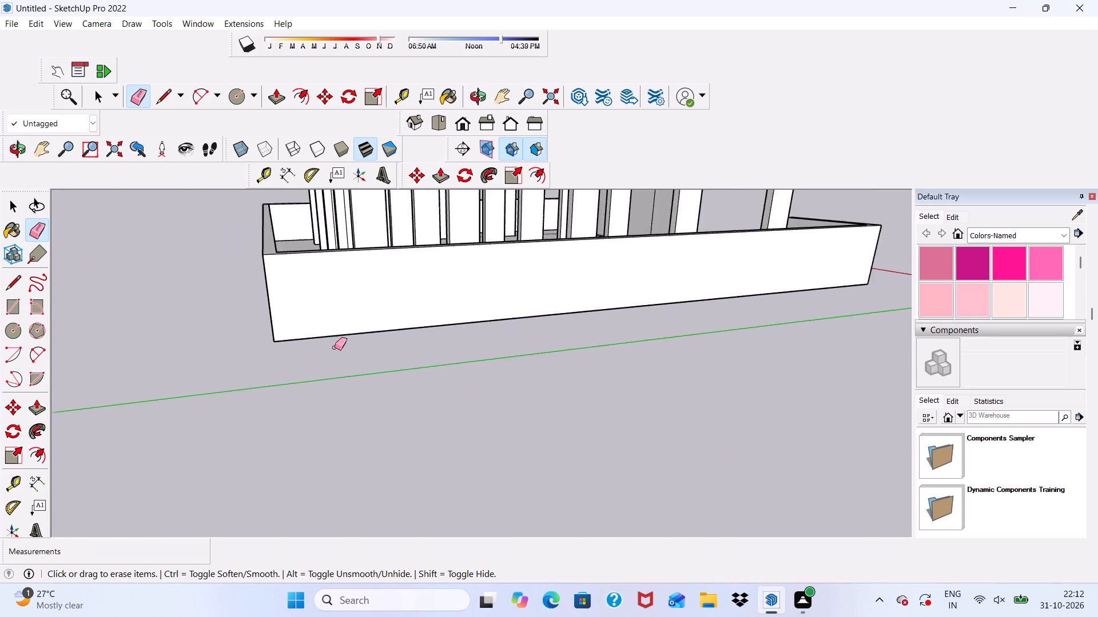
pyautogui.scroll(-8, 335, 347)
# Draw a 9" line extending the front border strip's inner edge to the side of the front wall.
pyautogui.moveTo(412, 359); pyautogui.dragTo(1, 384, button='middle')
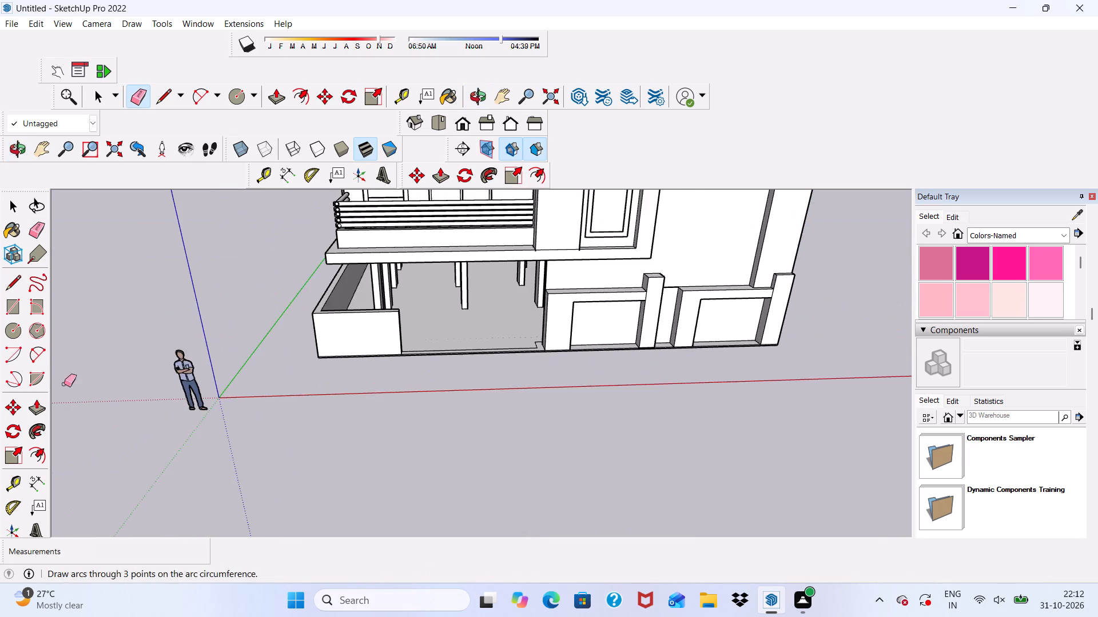
pyautogui.scroll(17, 435, 372)
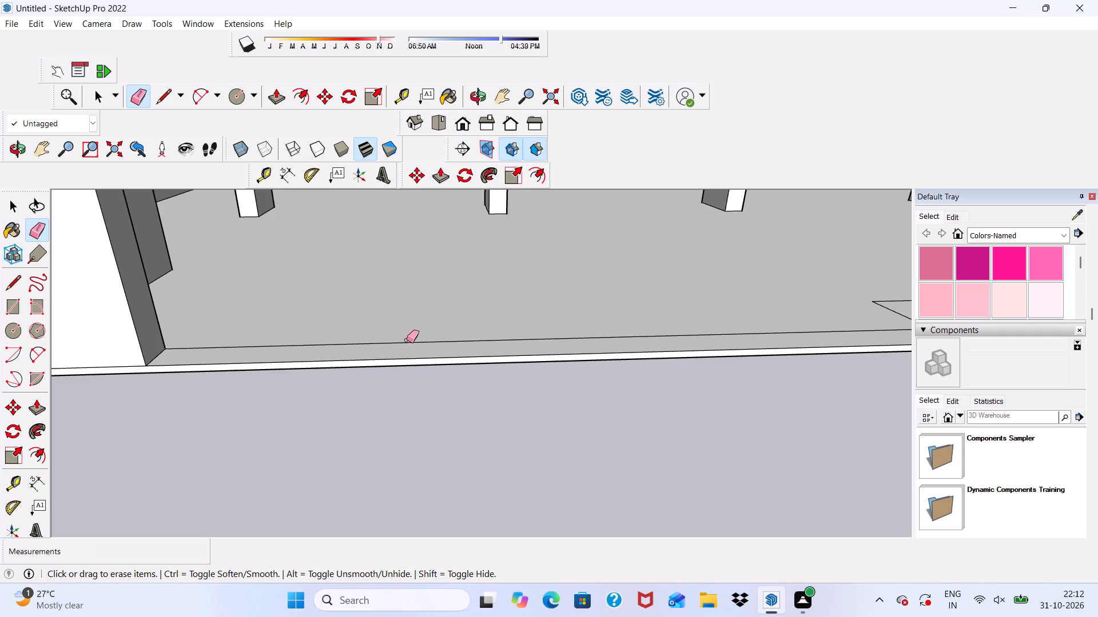
pyautogui.scroll(-6, 413, 345)
pyautogui.scroll(-6, 347, 427)
pyautogui.moveTo(331, 427); pyautogui.dragTo(205, 414, button='middle')
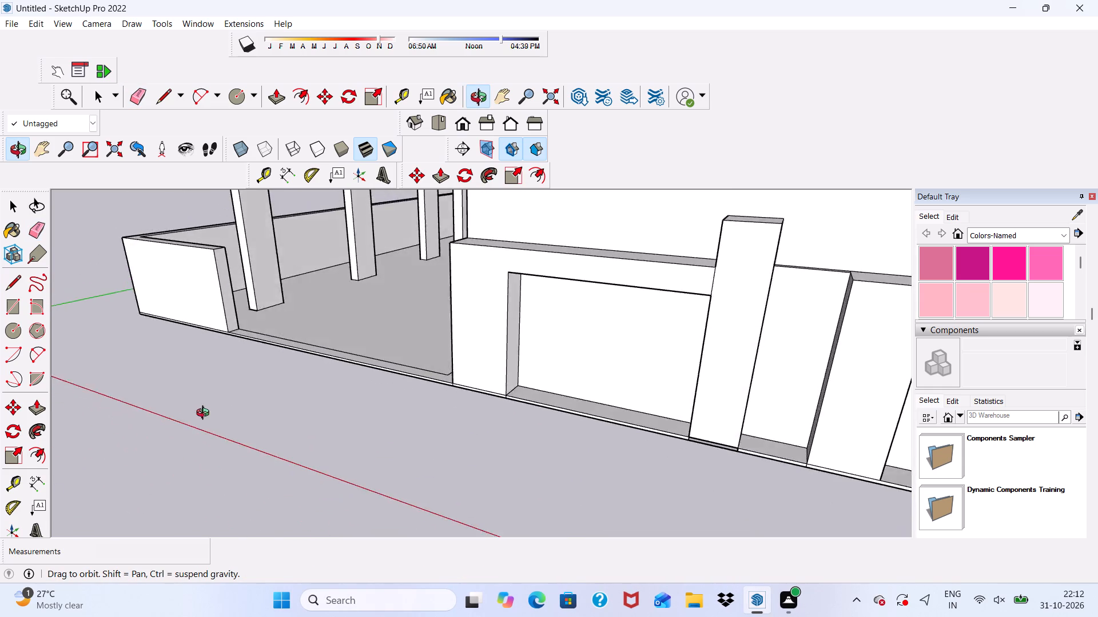
pyautogui.moveTo(205, 414); pyautogui.dragTo(255, 424, button='middle')
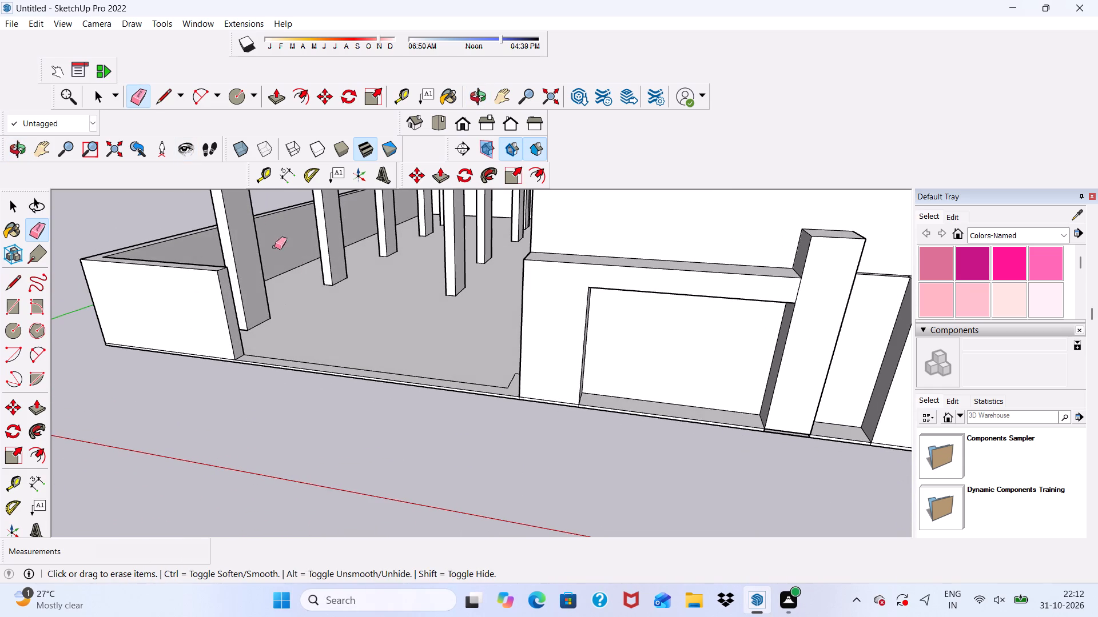
pyautogui.moveTo(366, 345); pyautogui.dragTo(439, 391, button='middle')
pyautogui.scroll(4, 472, 418)
pyautogui.scroll(5, 670, 439)
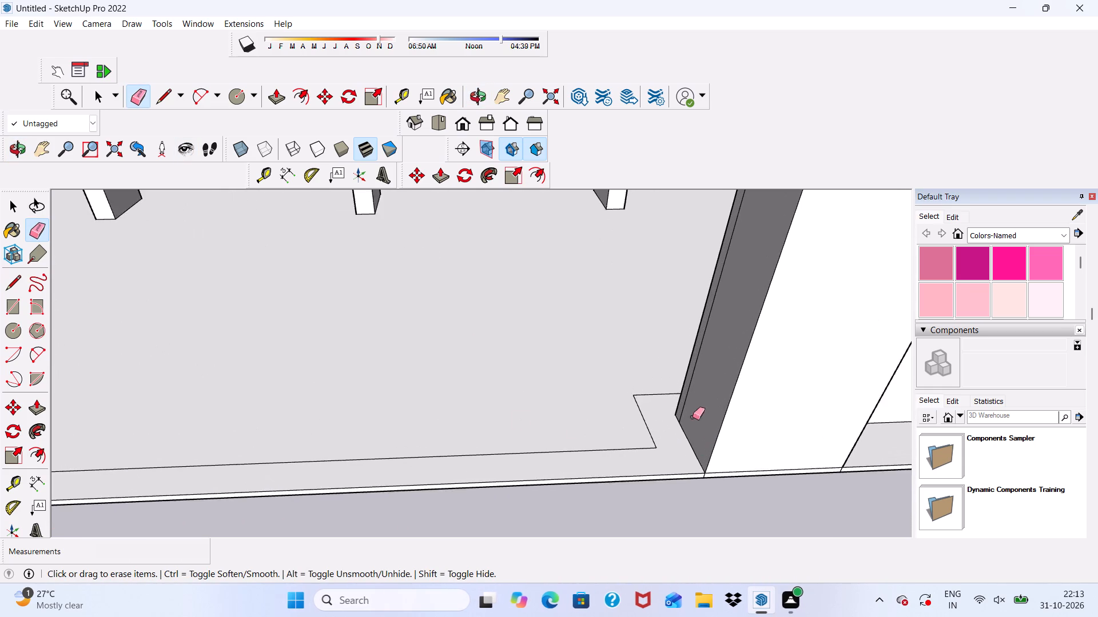
pyautogui.scroll(4, 693, 417)
pyautogui.click(640, 395)
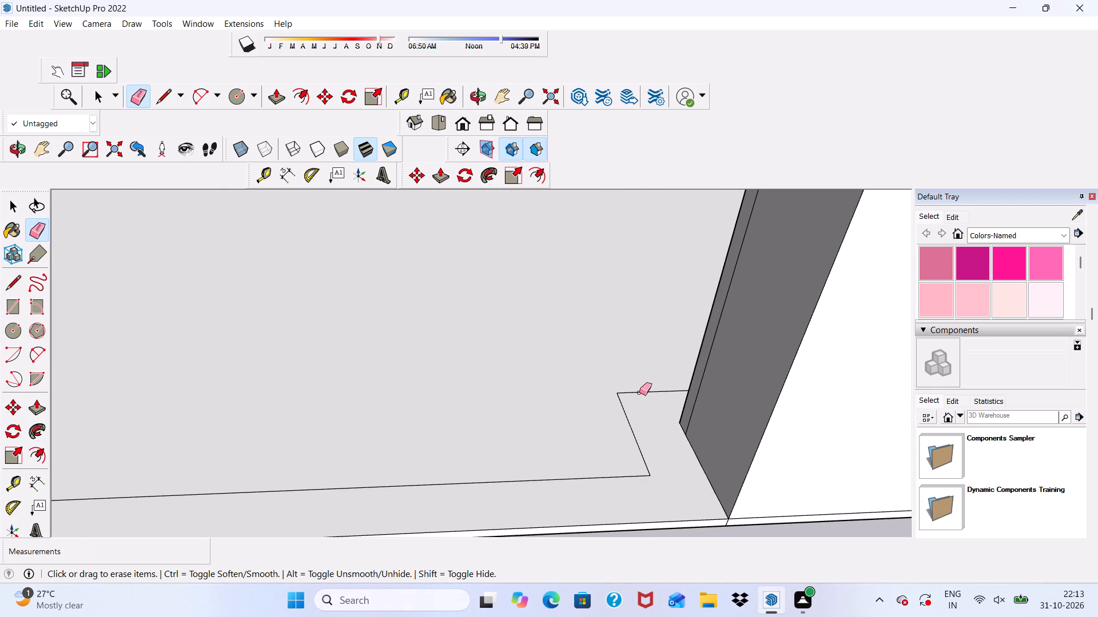
pyautogui.click(159, 98)
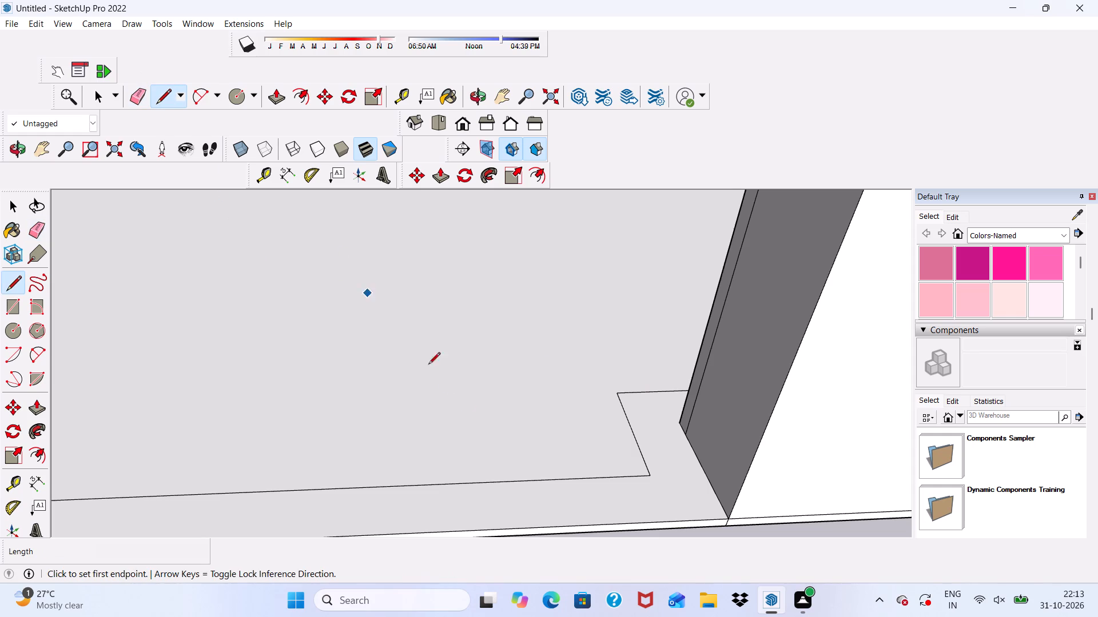
pyautogui.scroll(4, 624, 493)
pyautogui.scroll(3, 681, 408)
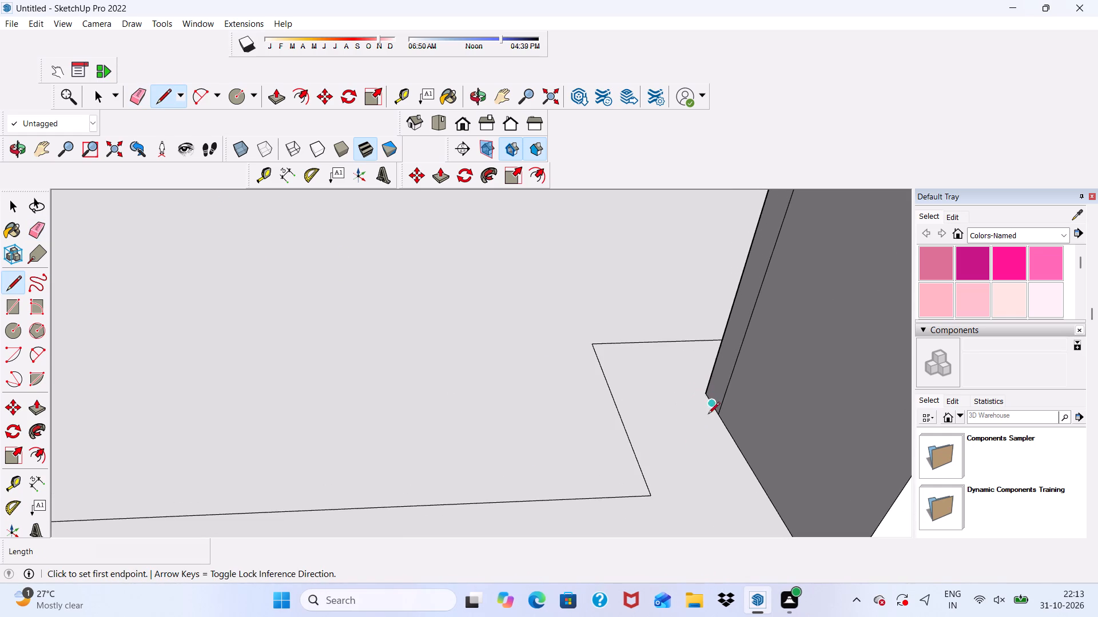
pyautogui.click(651, 494)
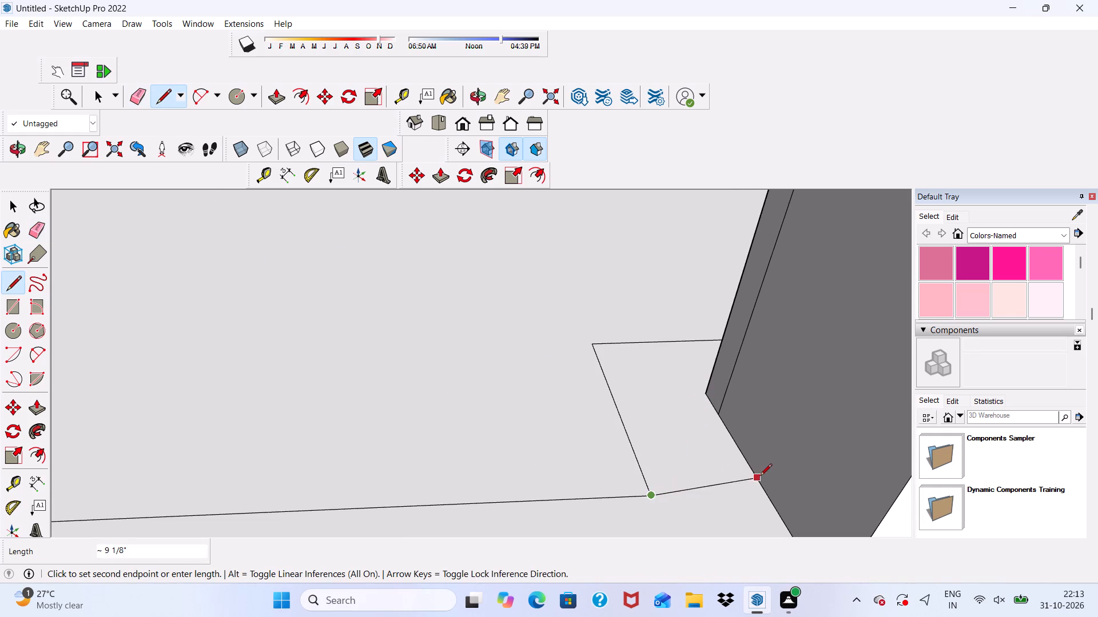
pyautogui.click(765, 484)
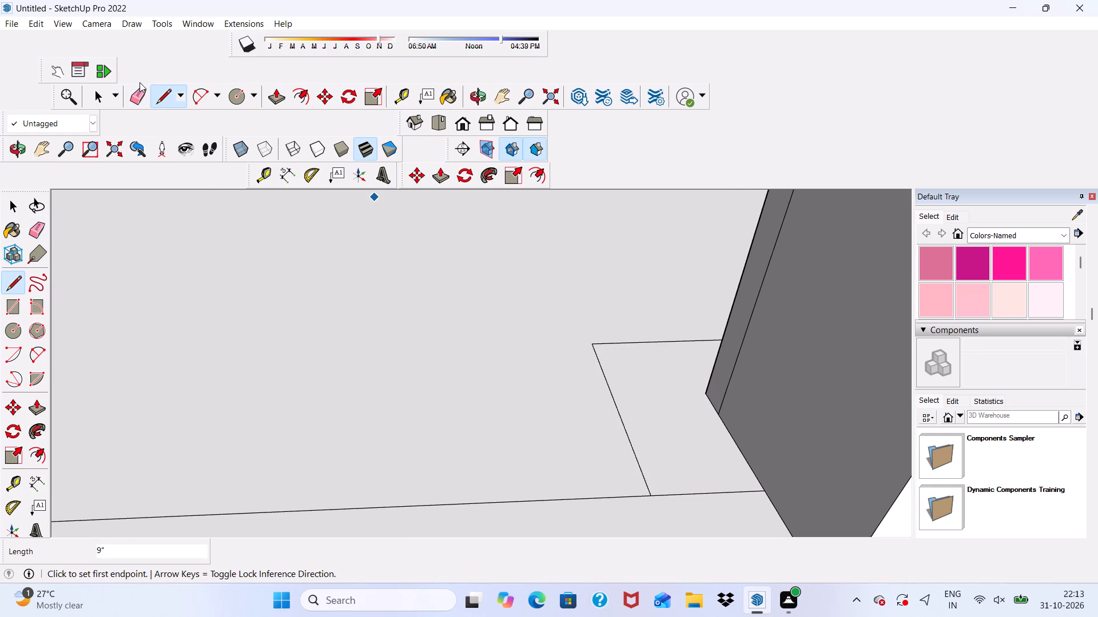
# Erase the two leftover notch lines on the floor beside the front wall, behind the front border strip.
pyautogui.click(138, 84)
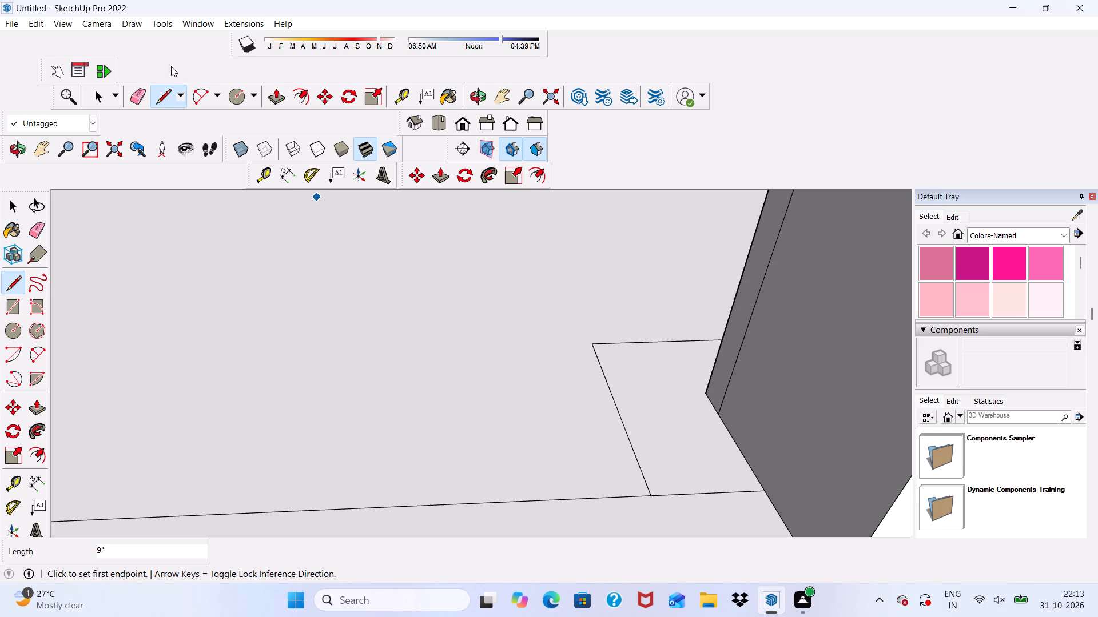
pyautogui.click(140, 91)
pyautogui.moveTo(626, 340); pyautogui.dragTo(622, 363)
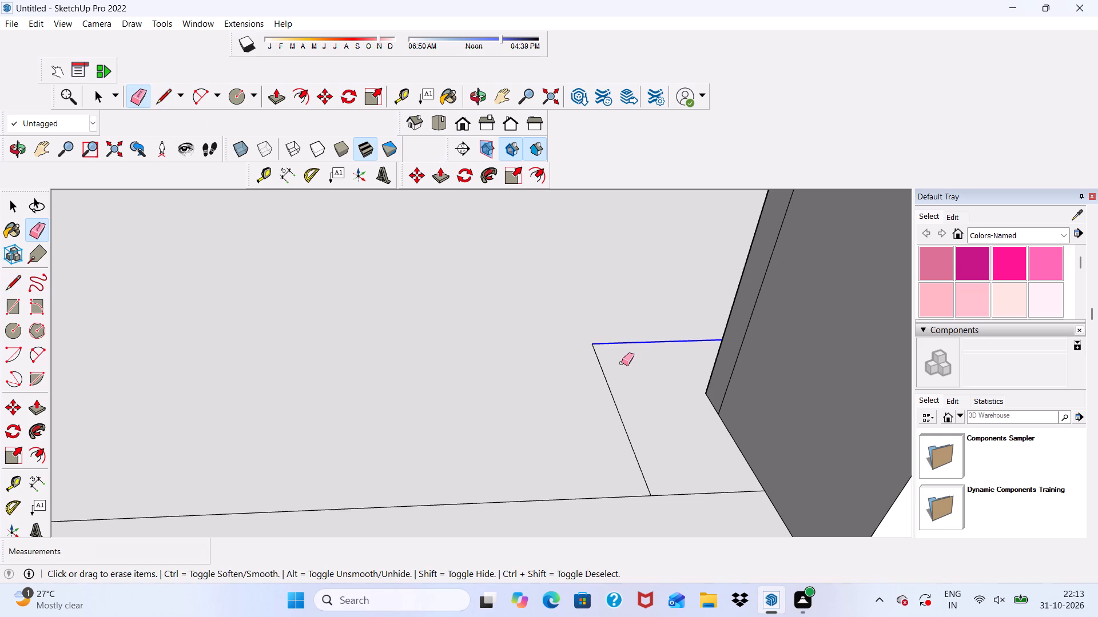
pyautogui.moveTo(622, 363); pyautogui.dragTo(604, 392)
pyautogui.click(604, 392)
pyautogui.moveTo(623, 428); pyautogui.dragTo(622, 444)
pyautogui.scroll(-9, 618, 400)
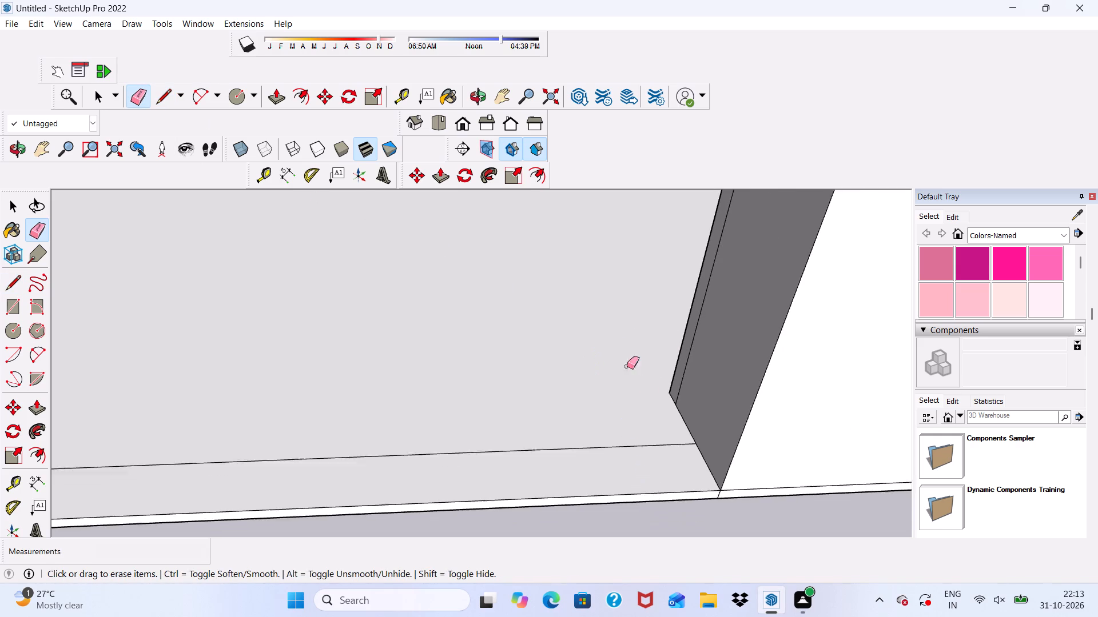
# Erase the vertical leftover line on the side face of the front wall beside the front opening.
pyautogui.scroll(-6, 627, 366)
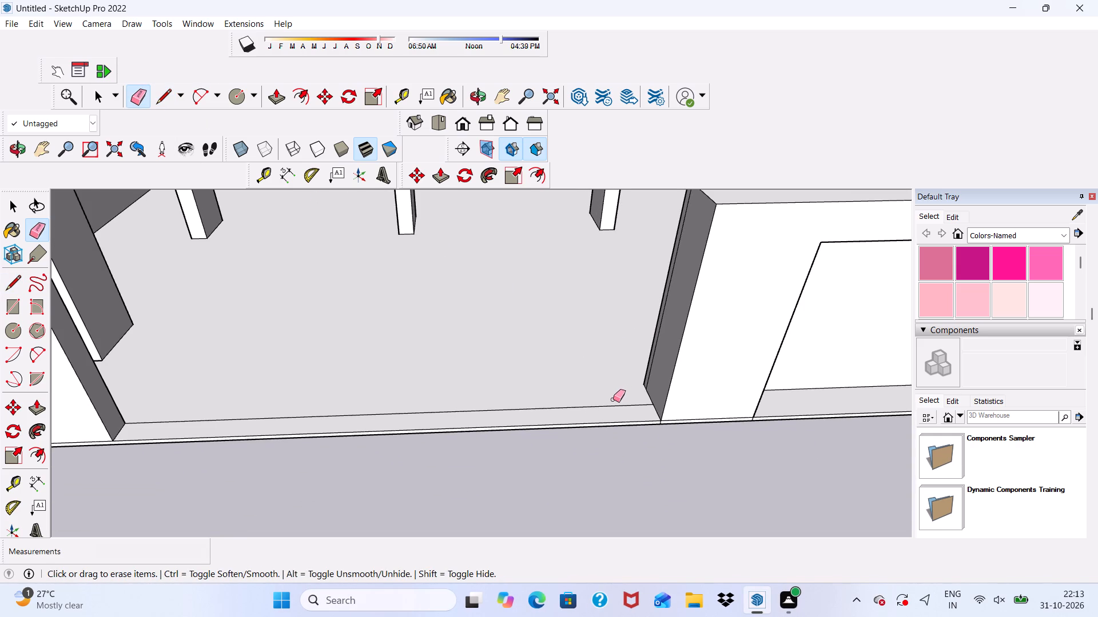
pyautogui.moveTo(613, 399); pyautogui.dragTo(717, 423, button='middle')
pyautogui.scroll(5, 704, 350)
pyautogui.scroll(-1, 690, 297)
pyautogui.moveTo(682, 277); pyautogui.dragTo(684, 284)
# Examine the front opening, boundary wall and lower facade from several angles for remaining stray lines.
pyautogui.scroll(-4, 672, 308)
pyautogui.moveTo(605, 377); pyautogui.dragTo(493, 322, button='middle')
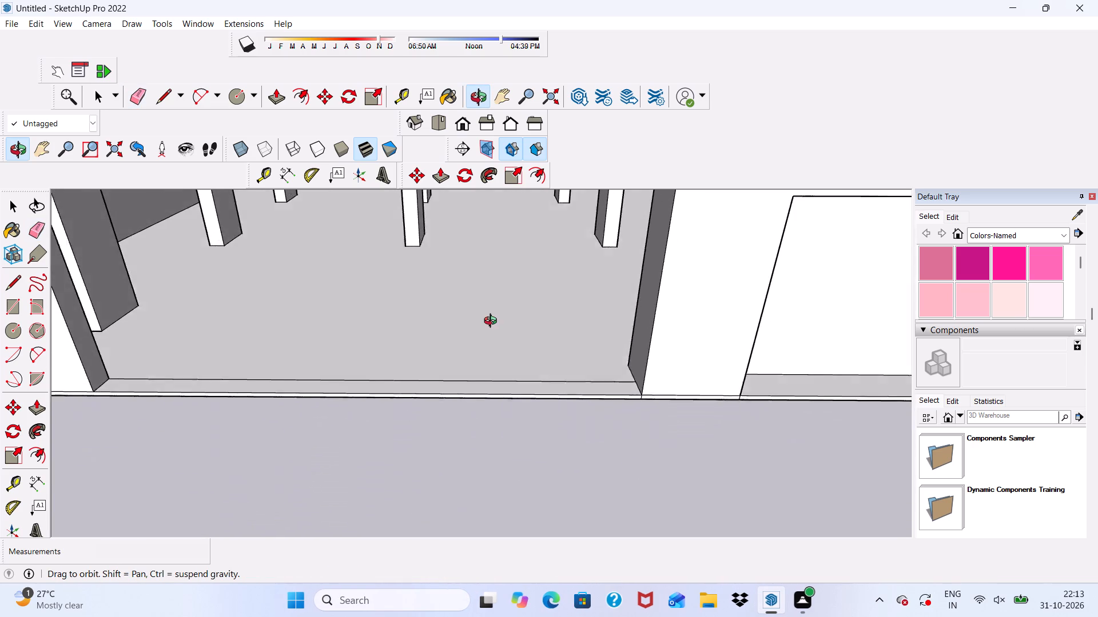
pyautogui.moveTo(493, 322); pyautogui.dragTo(501, 321, button='middle')
pyautogui.scroll(1, 498, 318)
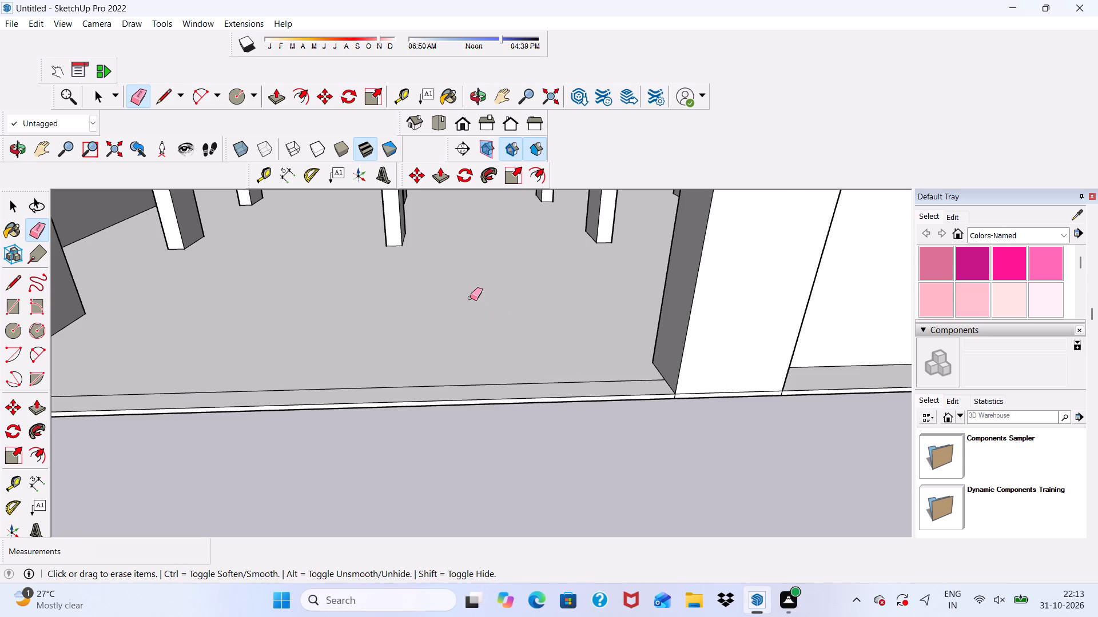
pyautogui.press('space')
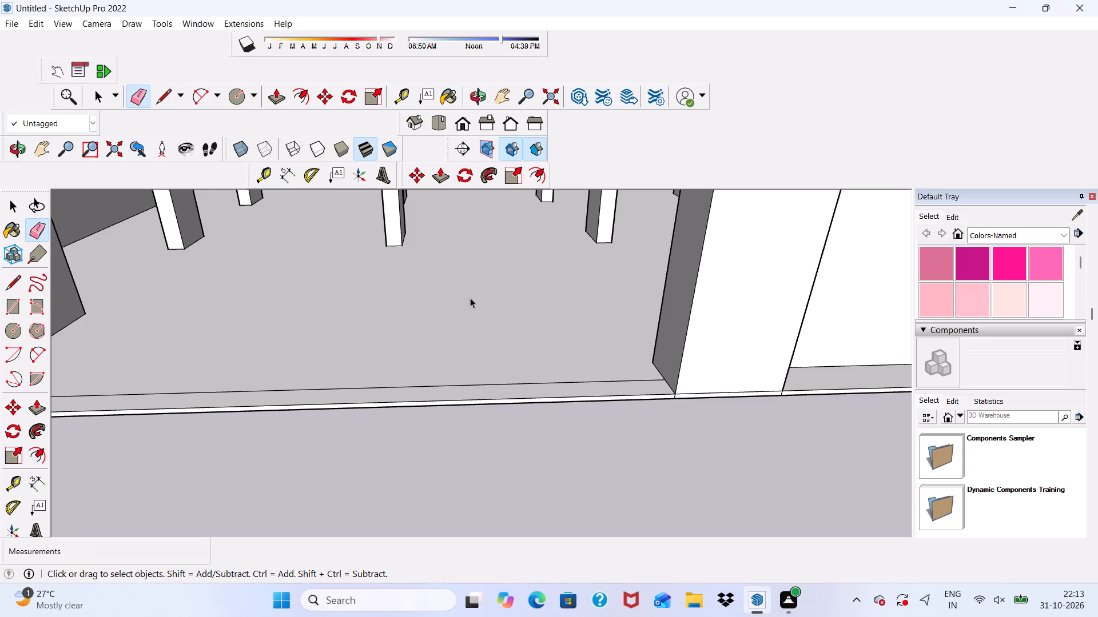
pyautogui.scroll(-5, 467, 302)
pyautogui.scroll(-3, 393, 285)
pyautogui.moveTo(417, 324); pyautogui.dragTo(441, 264, button='middle')
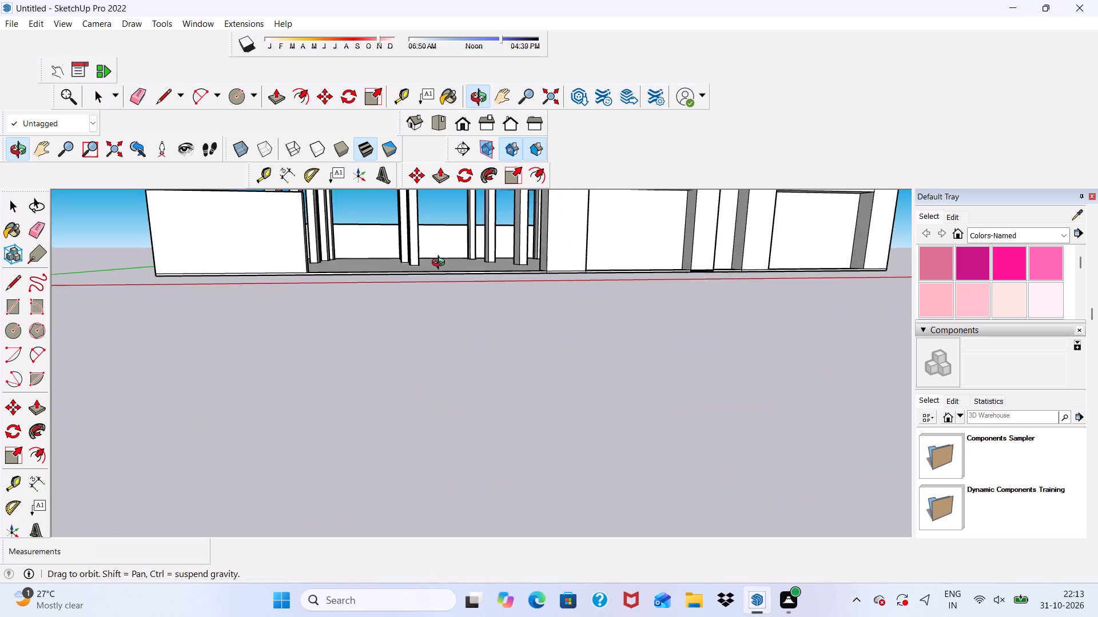
pyautogui.moveTo(441, 264); pyautogui.dragTo(448, 358, button='middle')
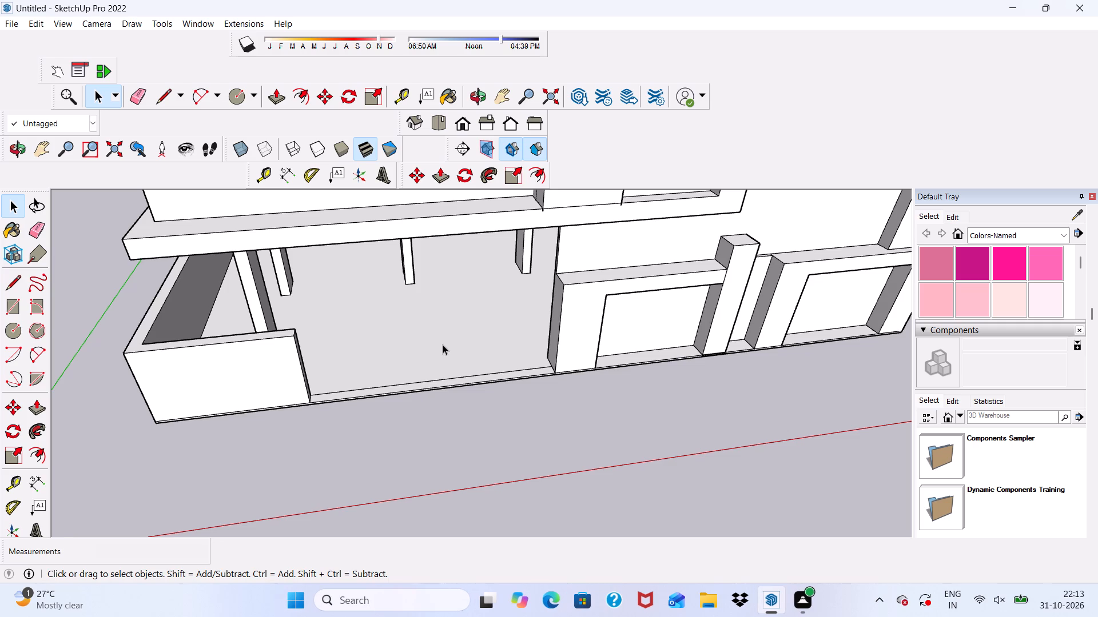
pyautogui.scroll(-4, 442, 348)
pyautogui.moveTo(449, 387); pyautogui.dragTo(432, 282, button='middle')
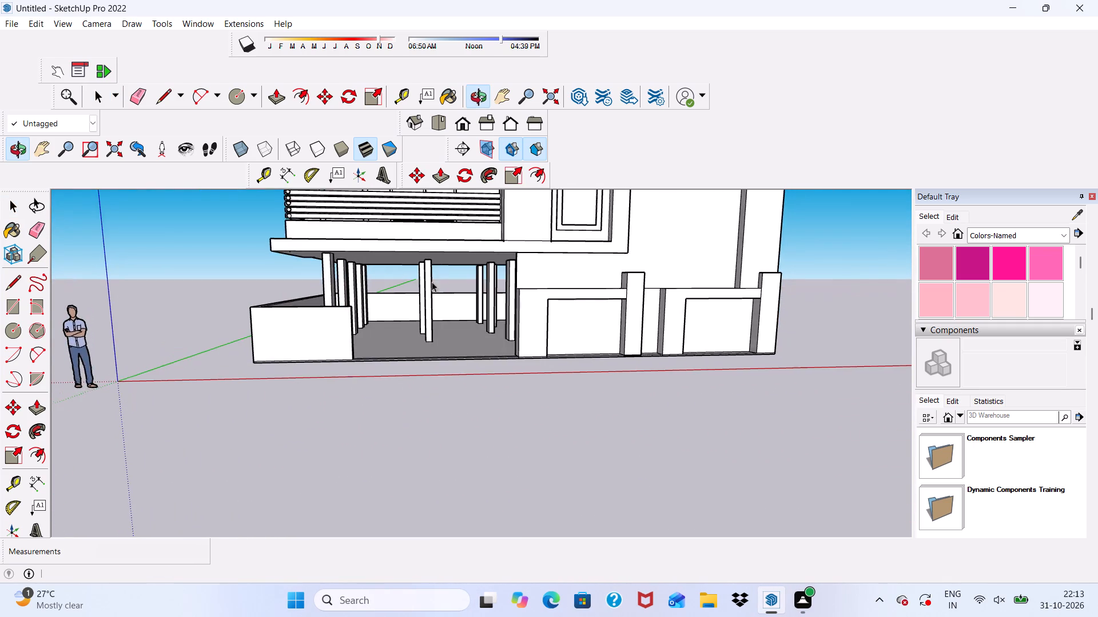
pyautogui.scroll(4, 417, 272)
pyautogui.moveTo(383, 269); pyautogui.dragTo(457, 312, button='middle')
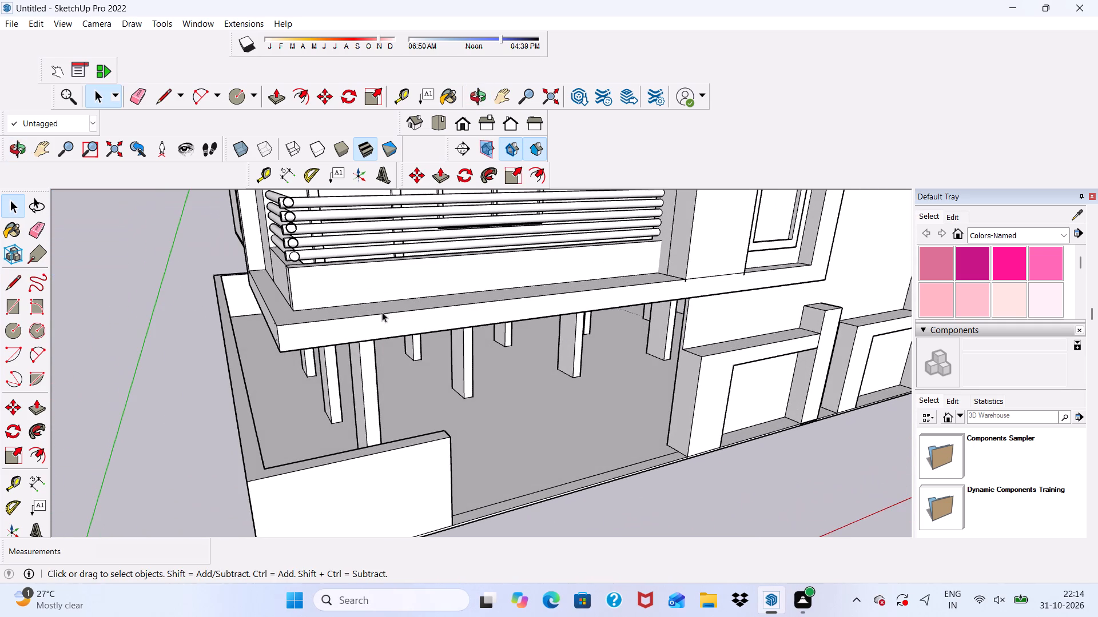
# Erase the two tiny stray line fragments on the side face of the lowest balcony slab, near its front corner.
pyautogui.moveTo(141, 89); pyautogui.dragTo(143, 97)
pyautogui.scroll(2, 266, 277)
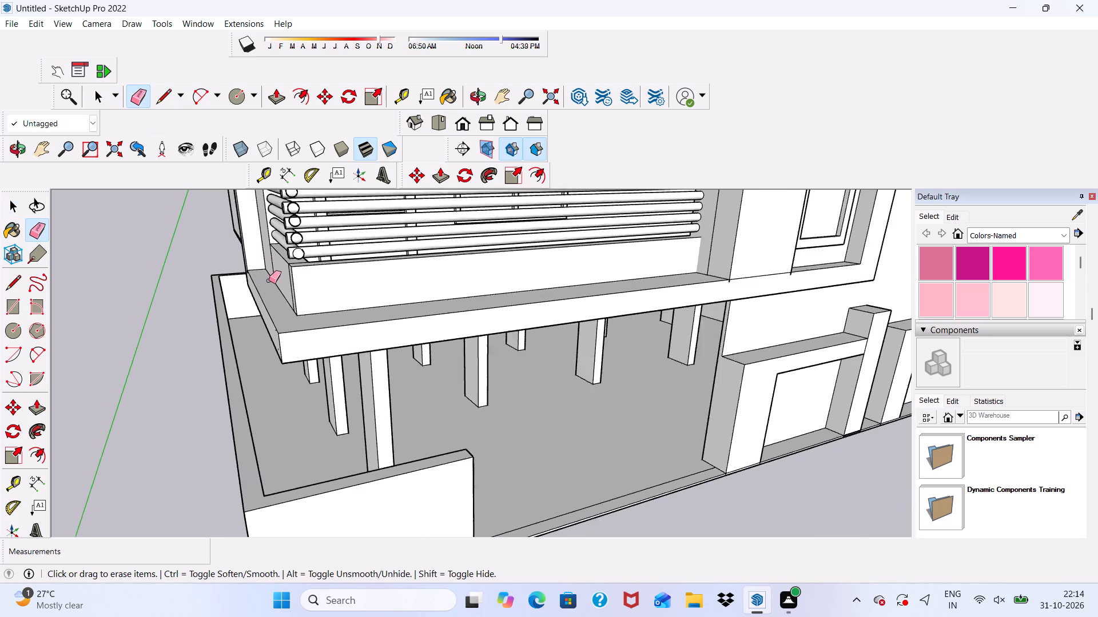
pyautogui.scroll(2, 269, 281)
pyautogui.scroll(-1, 295, 365)
pyautogui.moveTo(289, 391); pyautogui.dragTo(344, 366, button='middle')
pyautogui.scroll(4, 337, 375)
pyautogui.moveTo(320, 366); pyautogui.dragTo(314, 371)
pyautogui.scroll(4, 320, 343)
pyautogui.moveTo(312, 321); pyautogui.dragTo(315, 375)
pyautogui.click(319, 388)
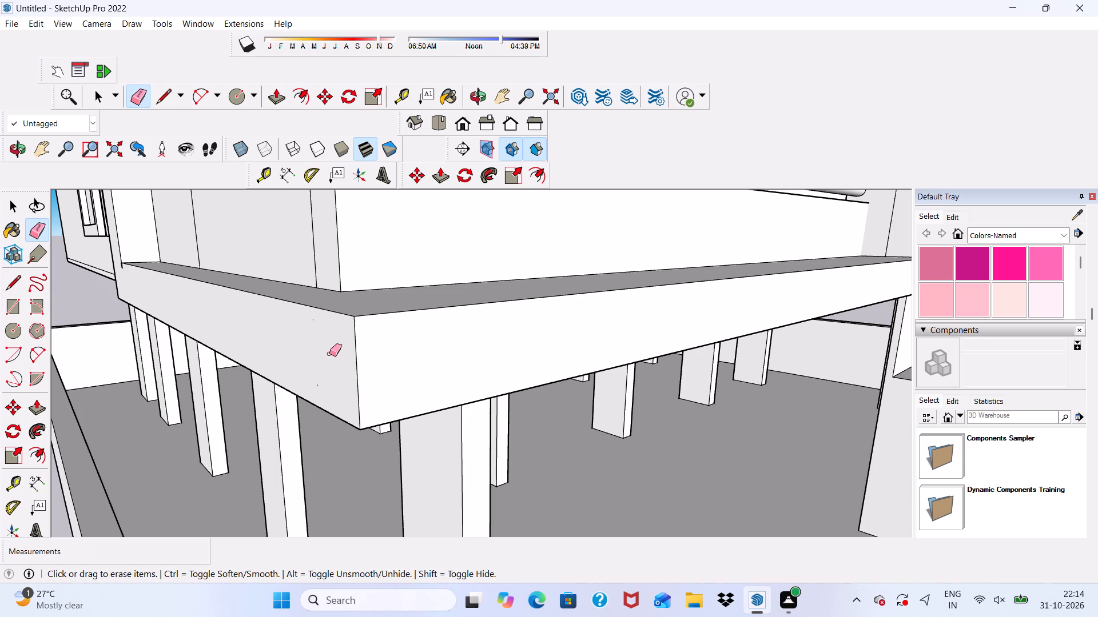
pyautogui.scroll(-2, 333, 367)
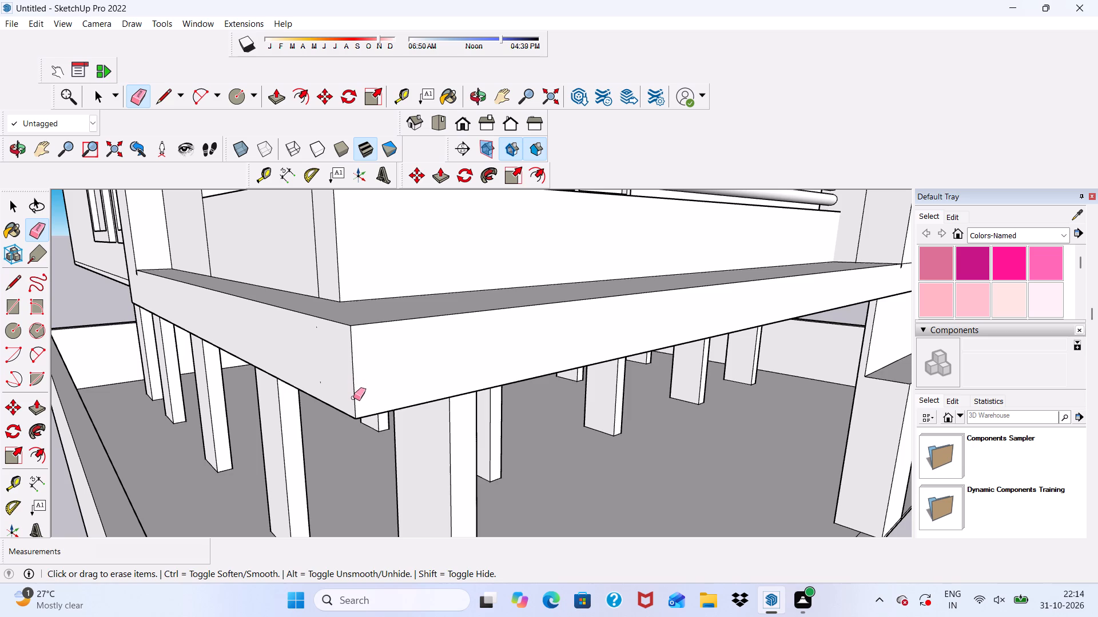
pyautogui.moveTo(353, 404); pyautogui.dragTo(382, 396, button='middle')
pyautogui.scroll(-1, 353, 404)
pyautogui.scroll(5, 337, 338)
pyautogui.click(334, 327)
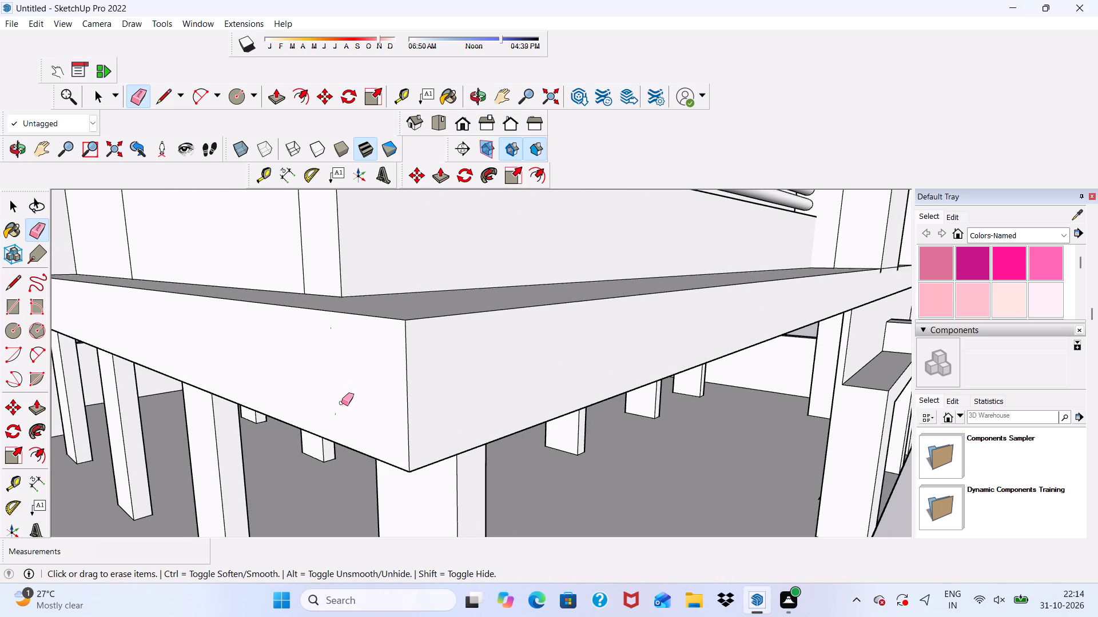
pyautogui.moveTo(337, 411); pyautogui.dragTo(337, 422)
pyautogui.moveTo(332, 327); pyautogui.dragTo(315, 336)
# Examine the building's front facade, from the boundary wall and opening up to the top floors.
pyautogui.scroll(1, 305, 310)
pyautogui.scroll(-5, 301, 321)
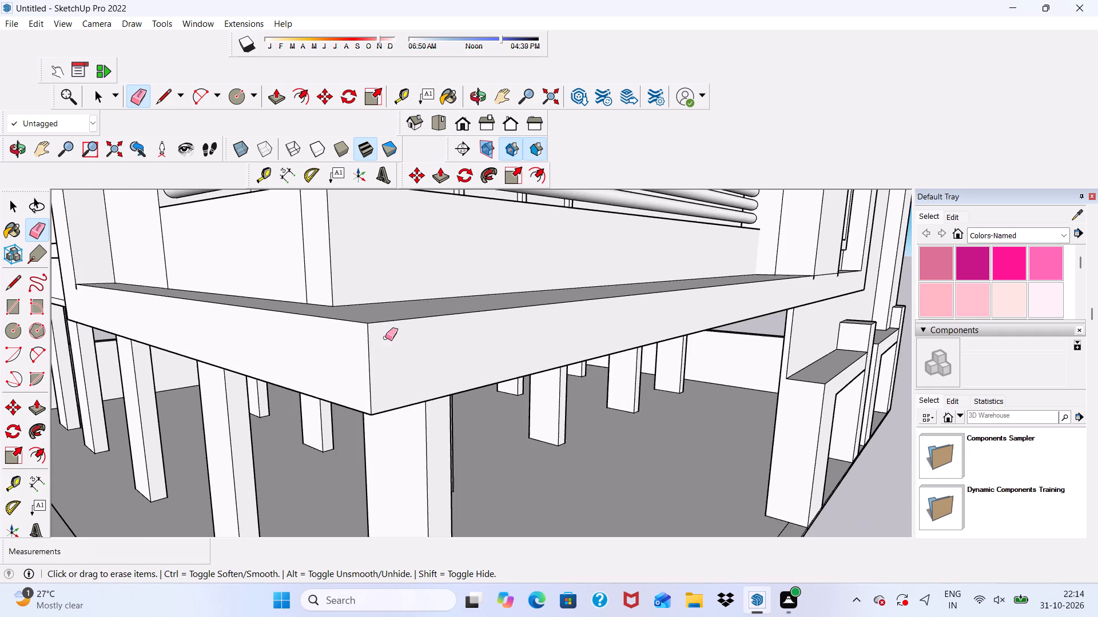
pyautogui.scroll(-5, 385, 338)
pyautogui.moveTo(455, 374); pyautogui.dragTo(316, 357, button='middle')
pyautogui.scroll(-12, 307, 328)
pyautogui.moveTo(330, 444); pyautogui.dragTo(302, 483, button='middle')
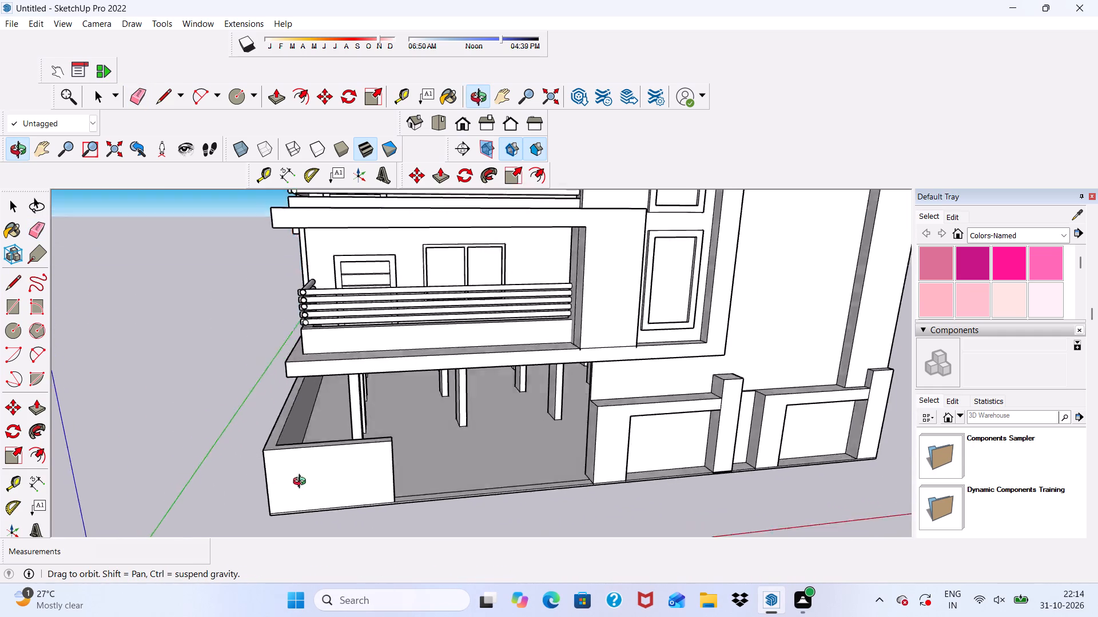
pyautogui.moveTo(302, 483); pyautogui.dragTo(283, 476, button='middle')
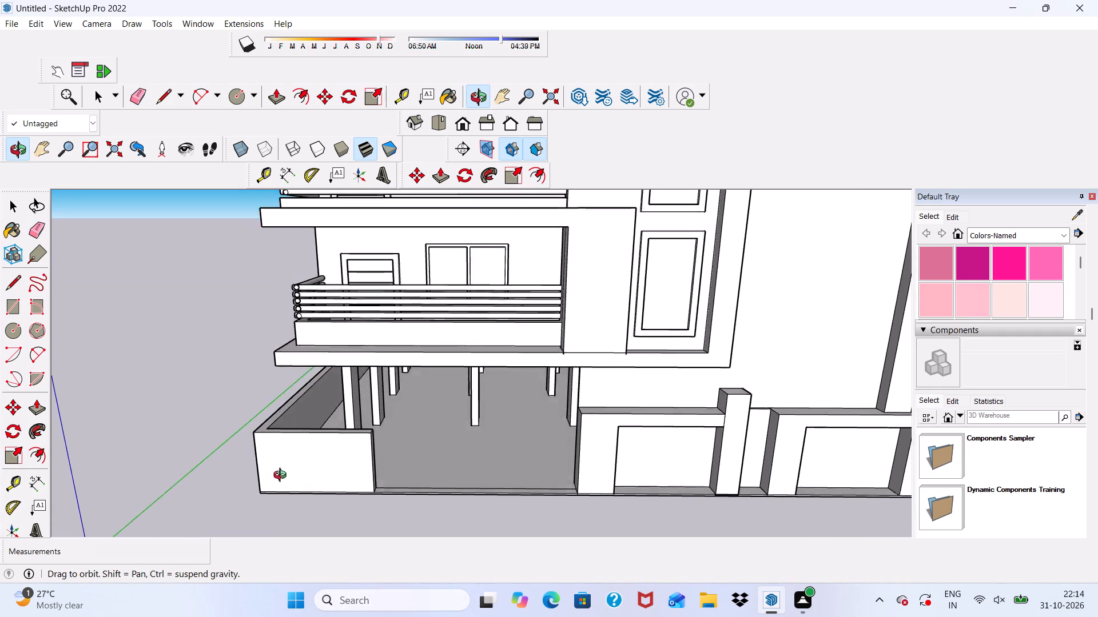
pyautogui.moveTo(283, 476); pyautogui.dragTo(289, 513, button='middle')
pyautogui.press('space')
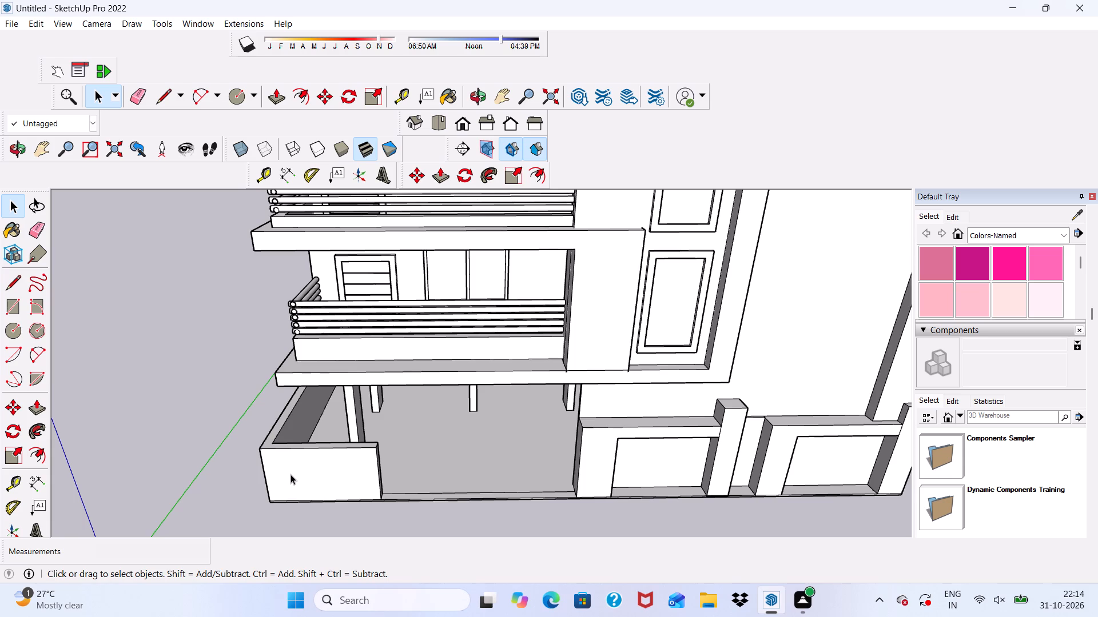
pyautogui.scroll(-2, 327, 393)
pyautogui.moveTo(410, 456); pyautogui.dragTo(380, 382, button='middle')
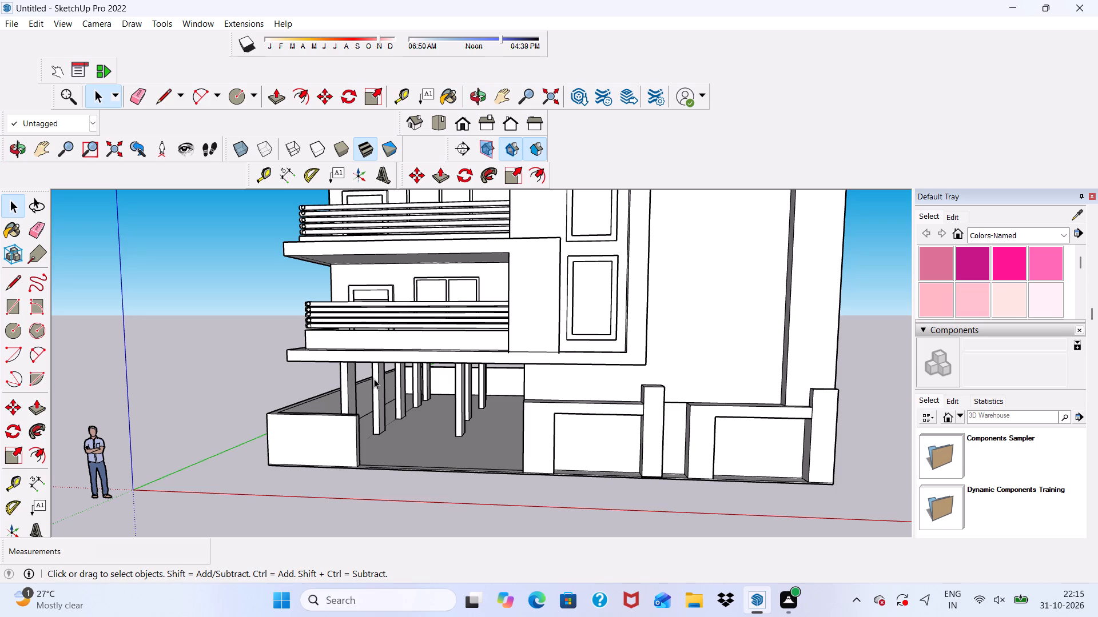
pyautogui.scroll(-2, 375, 379)
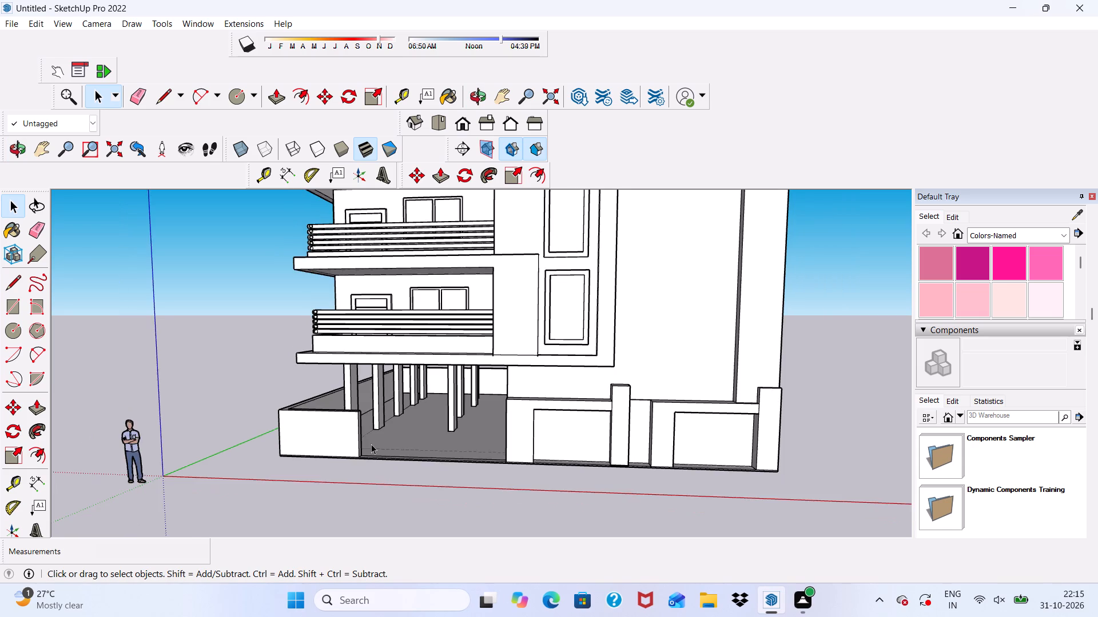
pyautogui.moveTo(371, 444); pyautogui.dragTo(414, 435, button='middle')
pyautogui.scroll(1, 448, 423)
pyautogui.scroll(-5, 450, 431)
pyautogui.scroll(2, 429, 359)
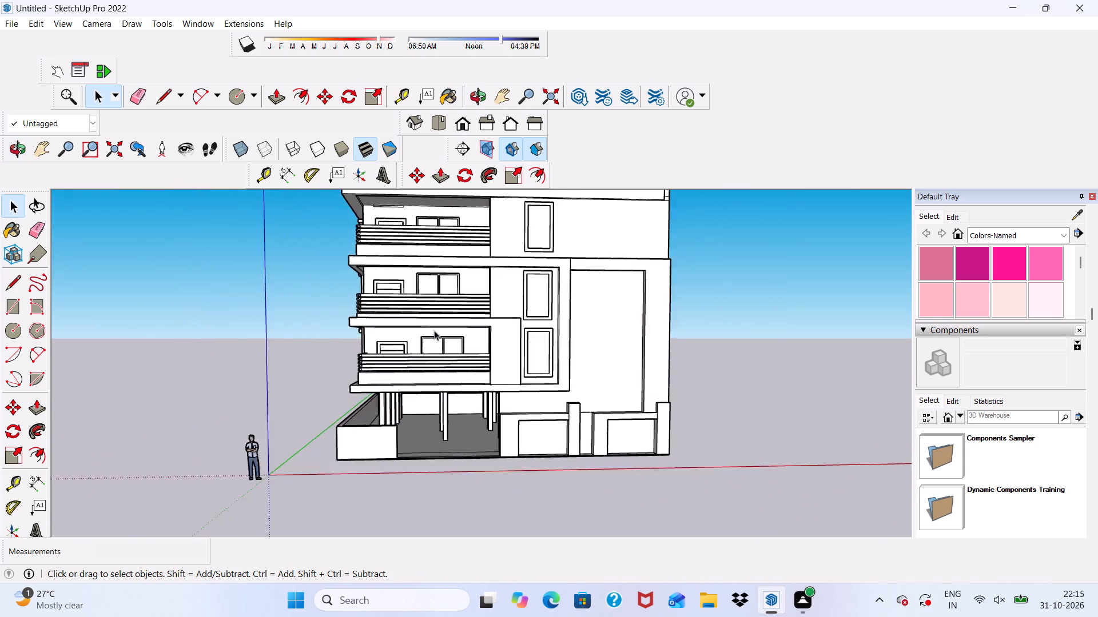
pyautogui.scroll(3, 434, 330)
pyautogui.scroll(-8, 448, 365)
pyautogui.scroll(5, 461, 284)
pyautogui.scroll(-10, 457, 295)
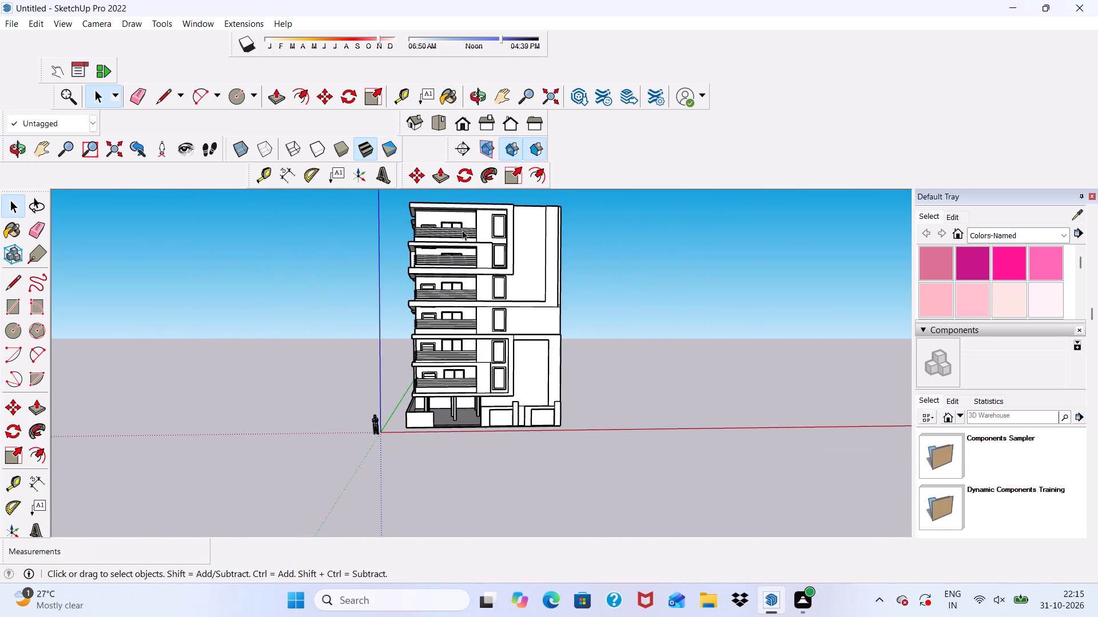
pyautogui.scroll(10, 447, 183)
pyautogui.scroll(6, 477, 250)
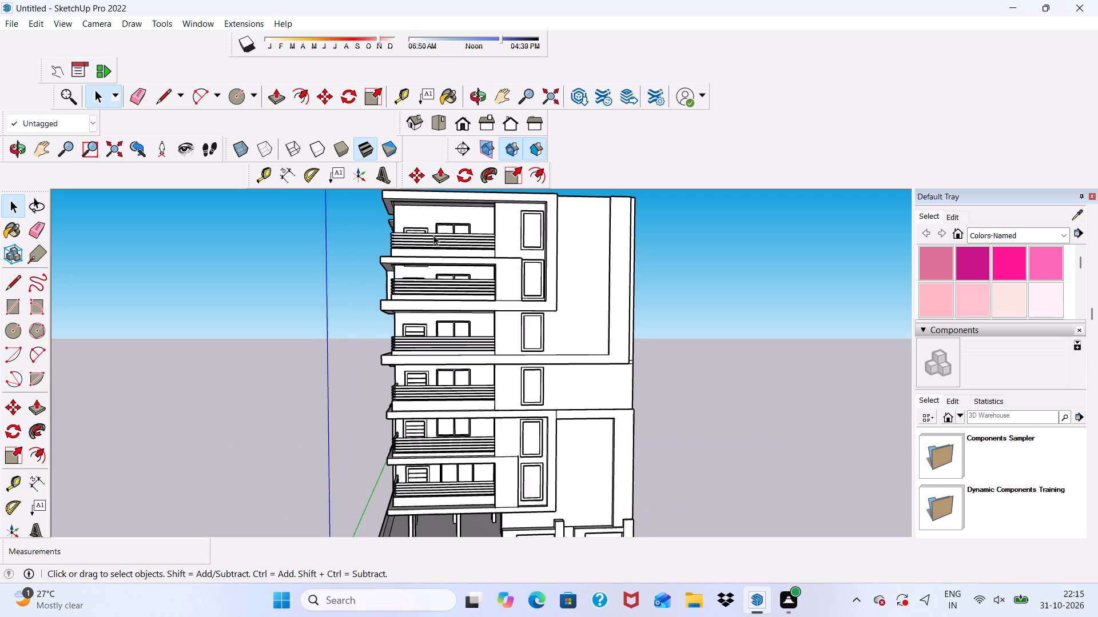
pyautogui.scroll(-1, 433, 235)
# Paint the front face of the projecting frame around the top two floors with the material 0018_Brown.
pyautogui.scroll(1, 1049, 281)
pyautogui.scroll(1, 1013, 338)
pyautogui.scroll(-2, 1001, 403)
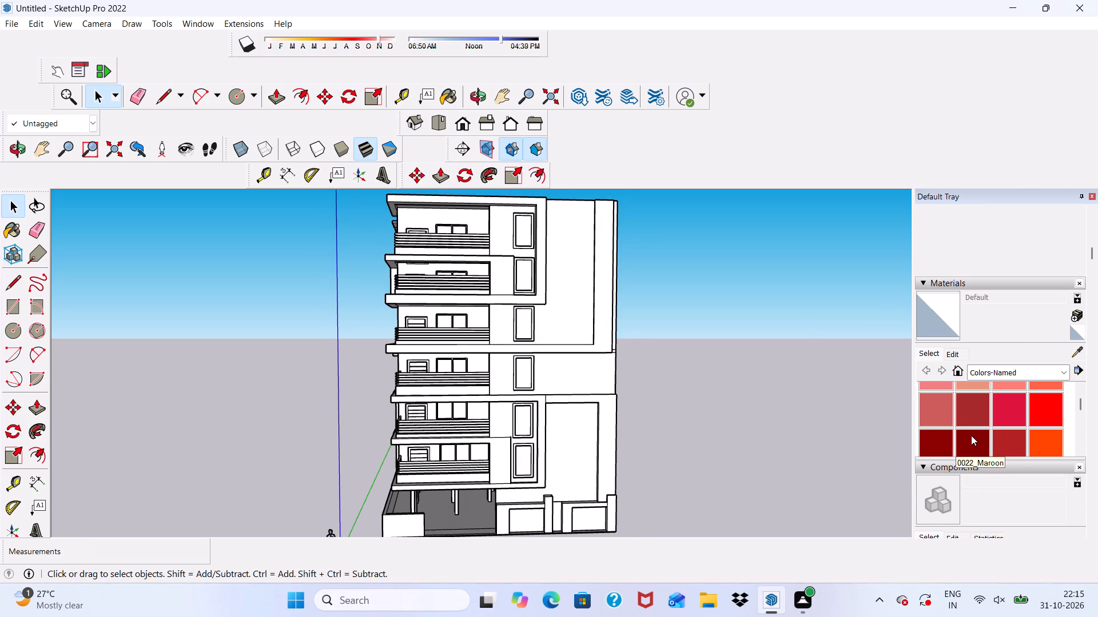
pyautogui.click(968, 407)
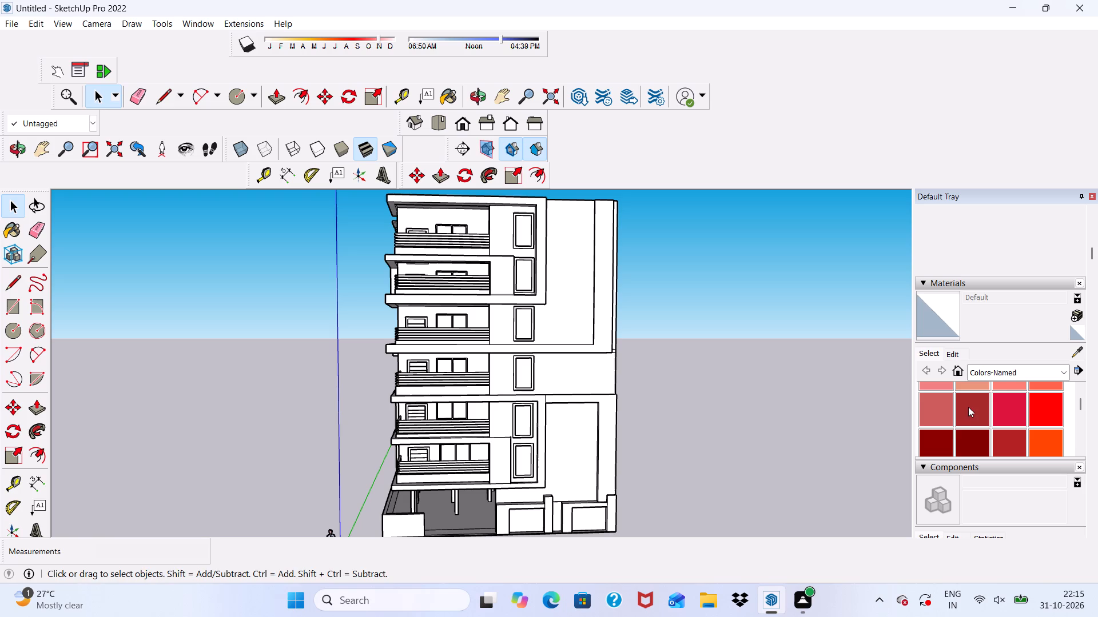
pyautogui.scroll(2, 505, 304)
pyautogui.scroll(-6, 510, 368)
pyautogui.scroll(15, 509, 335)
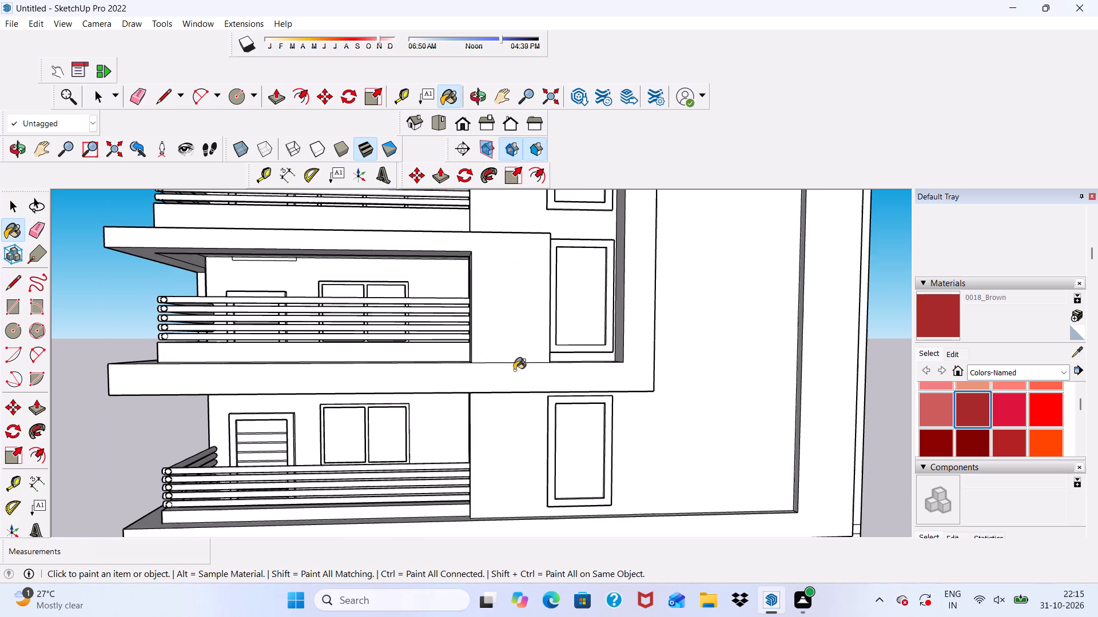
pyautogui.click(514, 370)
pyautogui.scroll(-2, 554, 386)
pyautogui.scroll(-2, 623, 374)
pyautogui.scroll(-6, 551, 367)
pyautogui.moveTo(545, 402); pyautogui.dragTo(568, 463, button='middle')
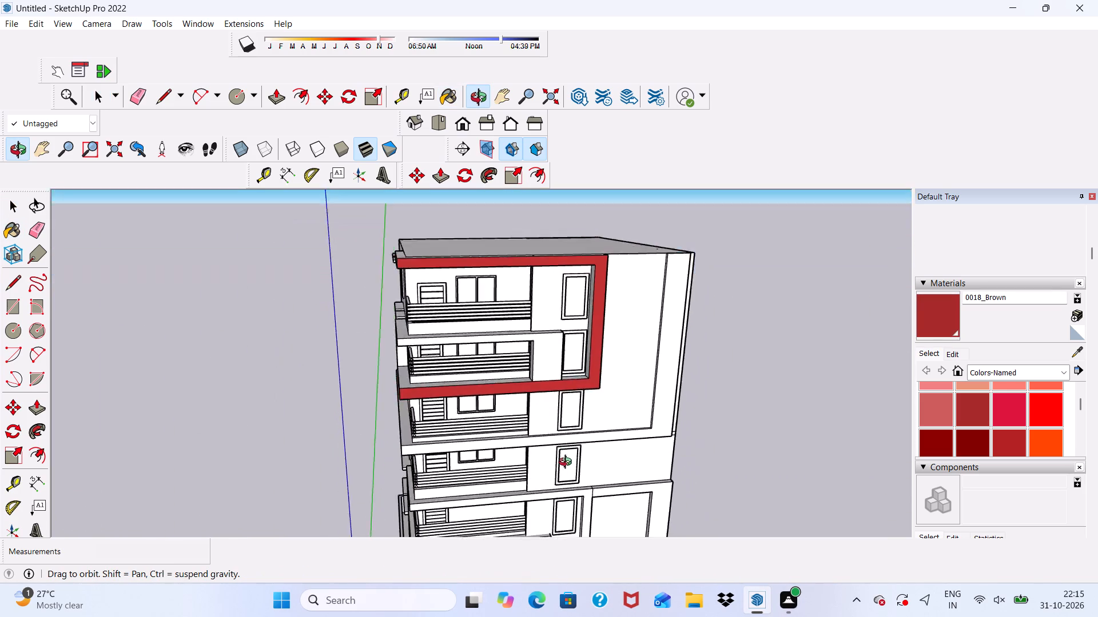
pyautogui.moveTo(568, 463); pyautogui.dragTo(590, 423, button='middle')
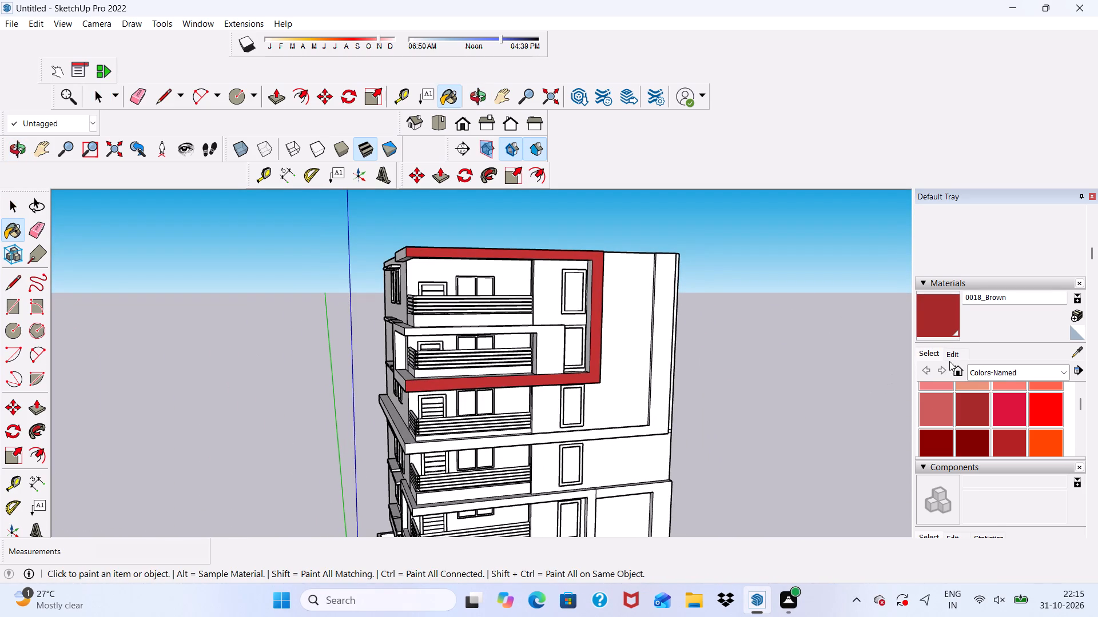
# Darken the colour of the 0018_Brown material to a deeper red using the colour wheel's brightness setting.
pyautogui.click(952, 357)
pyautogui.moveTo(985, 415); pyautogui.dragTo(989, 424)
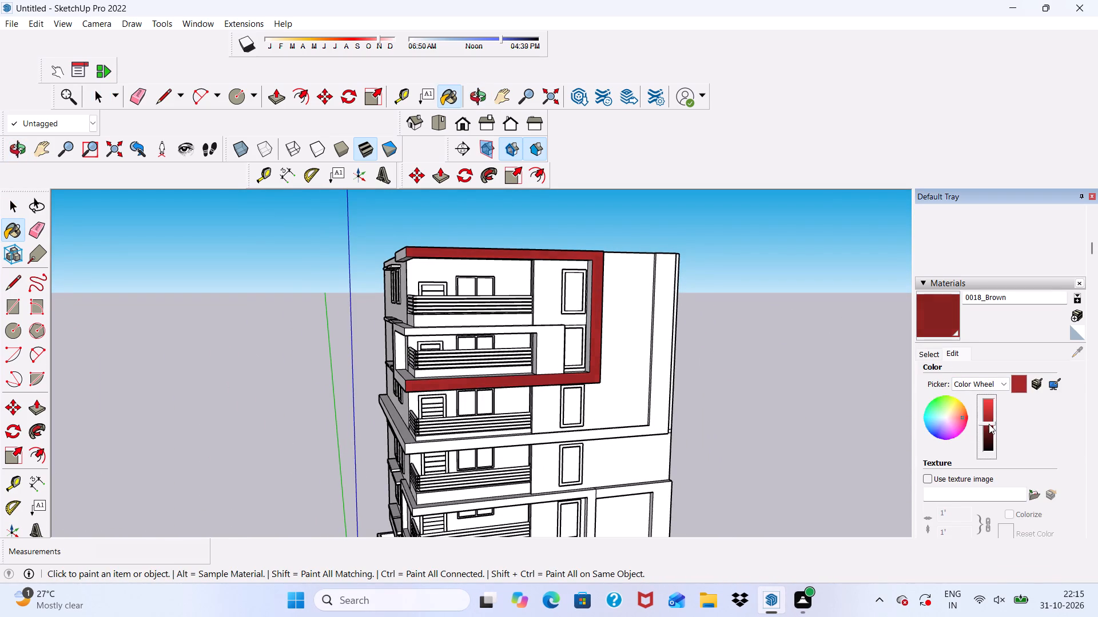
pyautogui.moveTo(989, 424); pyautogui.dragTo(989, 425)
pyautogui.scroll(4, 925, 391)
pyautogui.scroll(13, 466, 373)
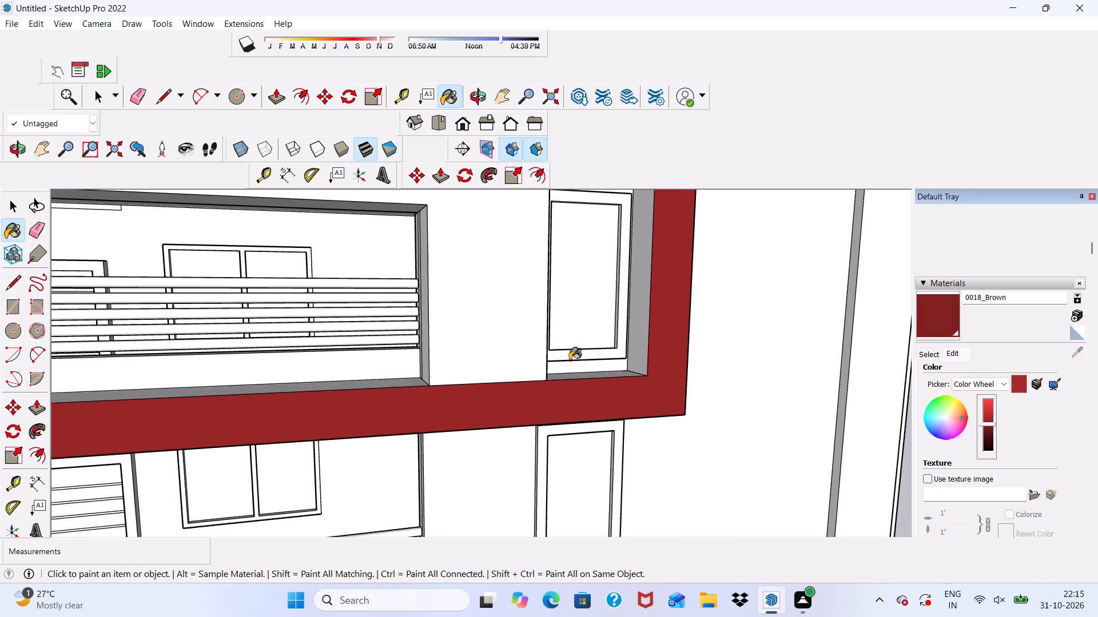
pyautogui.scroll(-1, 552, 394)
# Paint the front face of the frame around the top two floors with Color A08 from the Colors collection.
pyautogui.click(931, 351)
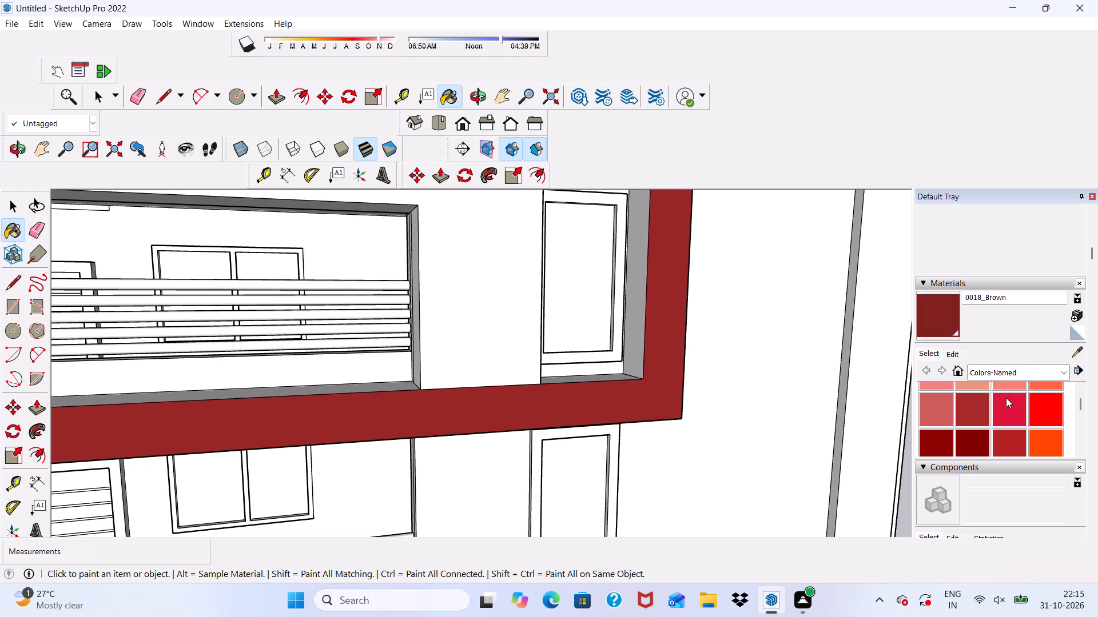
pyautogui.scroll(-5, 1006, 410)
pyautogui.scroll(6, 1006, 410)
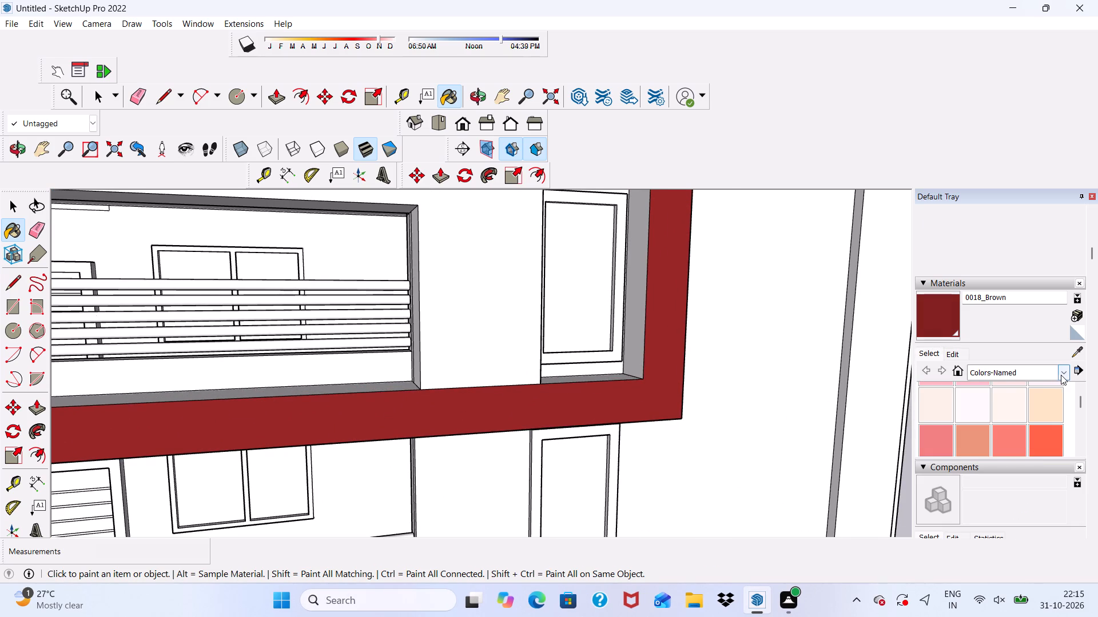
pyautogui.click(1061, 375)
pyautogui.click(1010, 419)
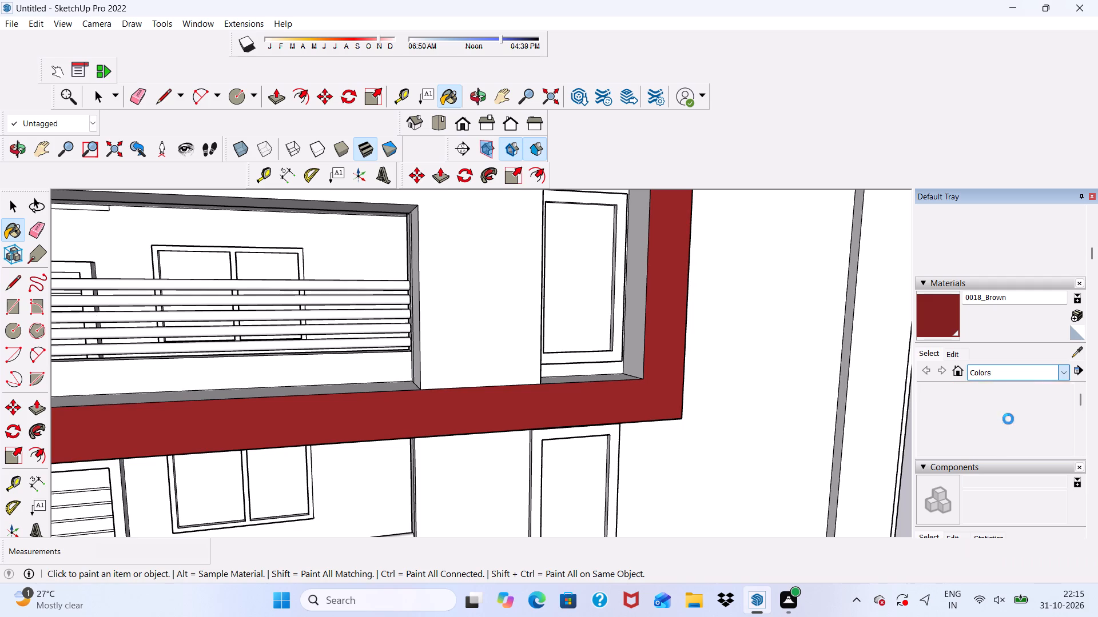
pyautogui.click(1039, 426)
pyautogui.scroll(4, 515, 415)
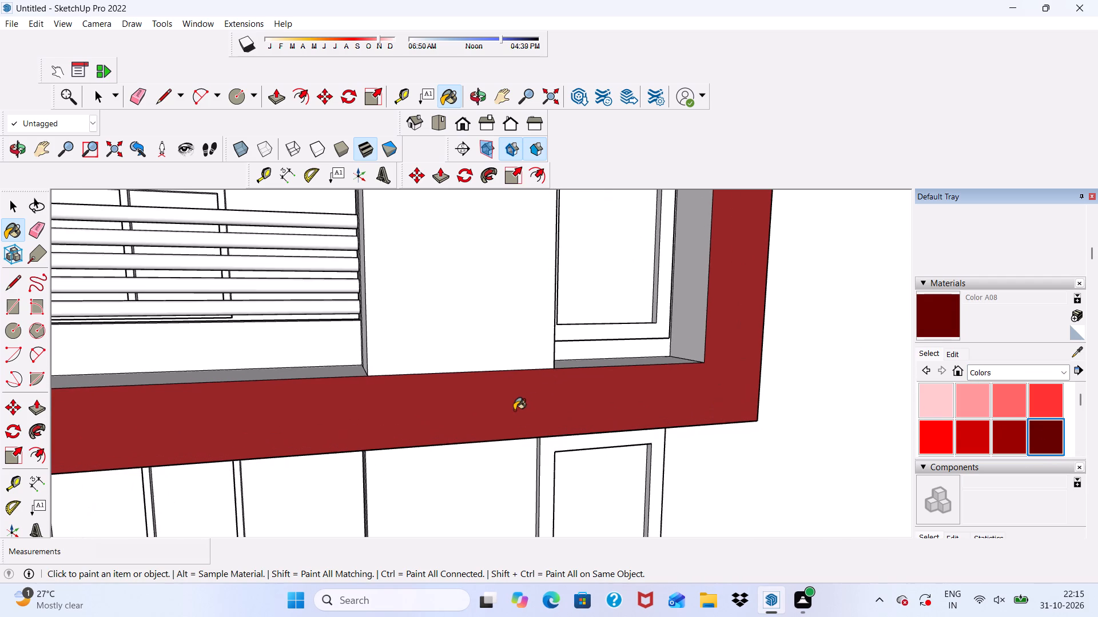
pyautogui.click(514, 410)
# Paint the frame's inner bottom and inner side faces next to the window with Color A08.
pyautogui.scroll(-5, 552, 400)
pyautogui.moveTo(620, 392); pyautogui.dragTo(623, 444, button='middle')
pyautogui.scroll(6, 621, 443)
pyautogui.click(596, 377)
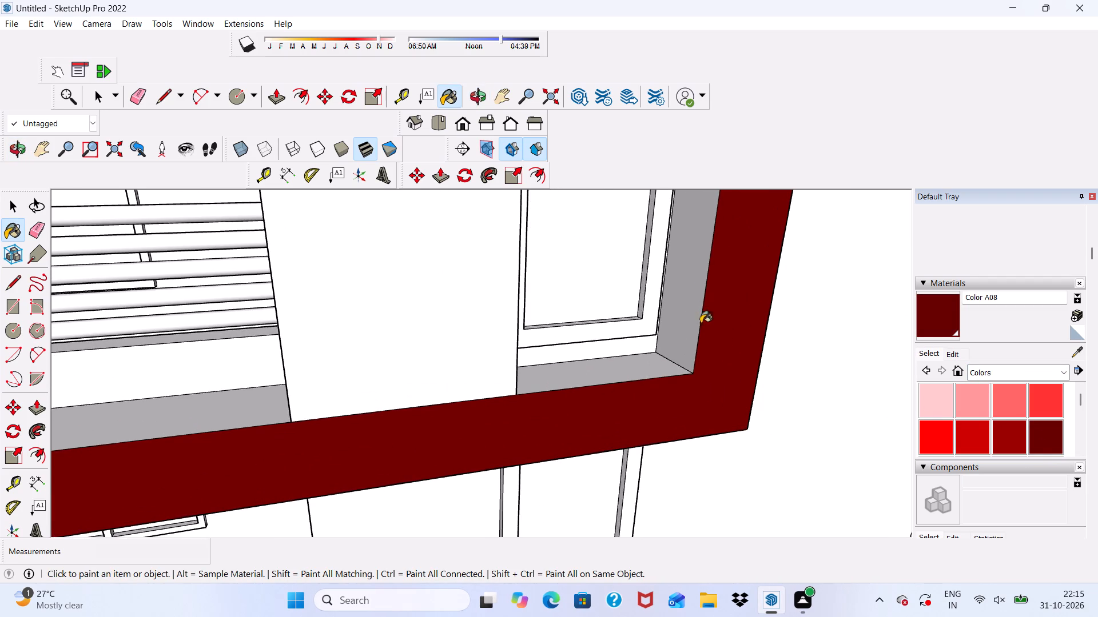
pyautogui.moveTo(684, 308); pyautogui.dragTo(699, 319)
pyautogui.scroll(-12, 709, 320)
pyautogui.scroll(6, 396, 388)
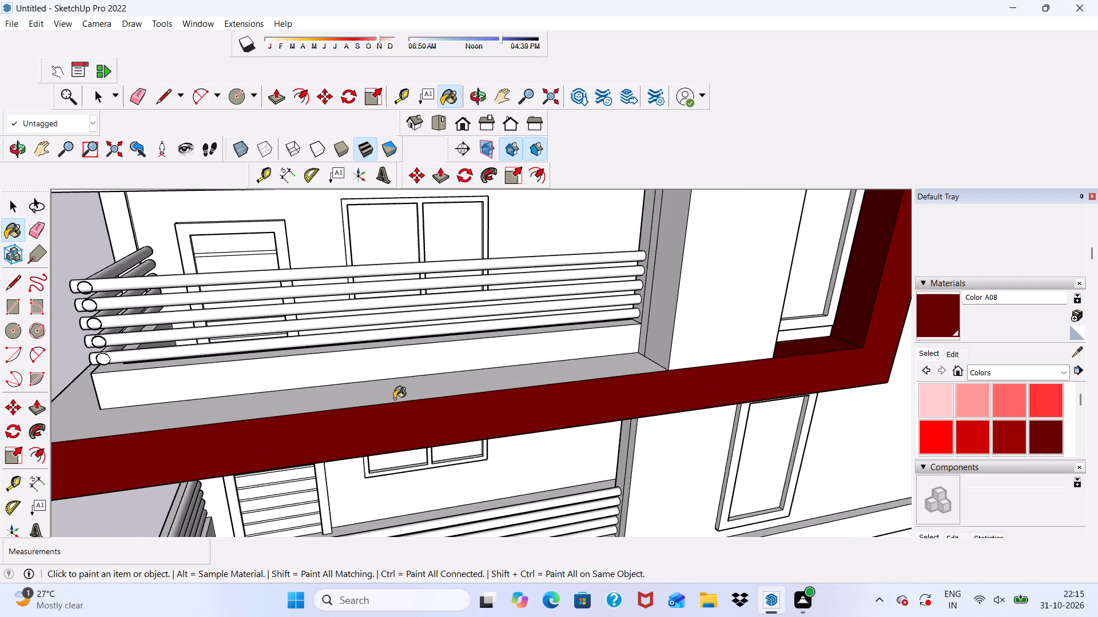
# Choose Color B07 from the Colors collection and paint the front face of the projecting frame around the top two floors.
pyautogui.scroll(-3, 471, 415)
pyautogui.scroll(1, 1034, 423)
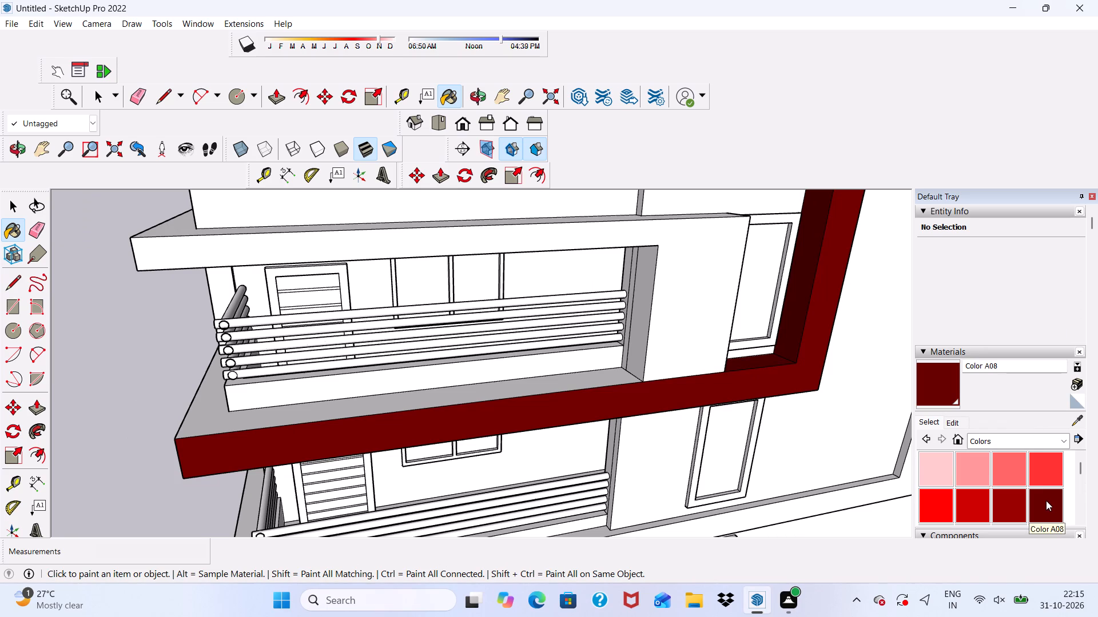
pyautogui.scroll(4, 1039, 488)
pyautogui.scroll(-2, 1008, 480)
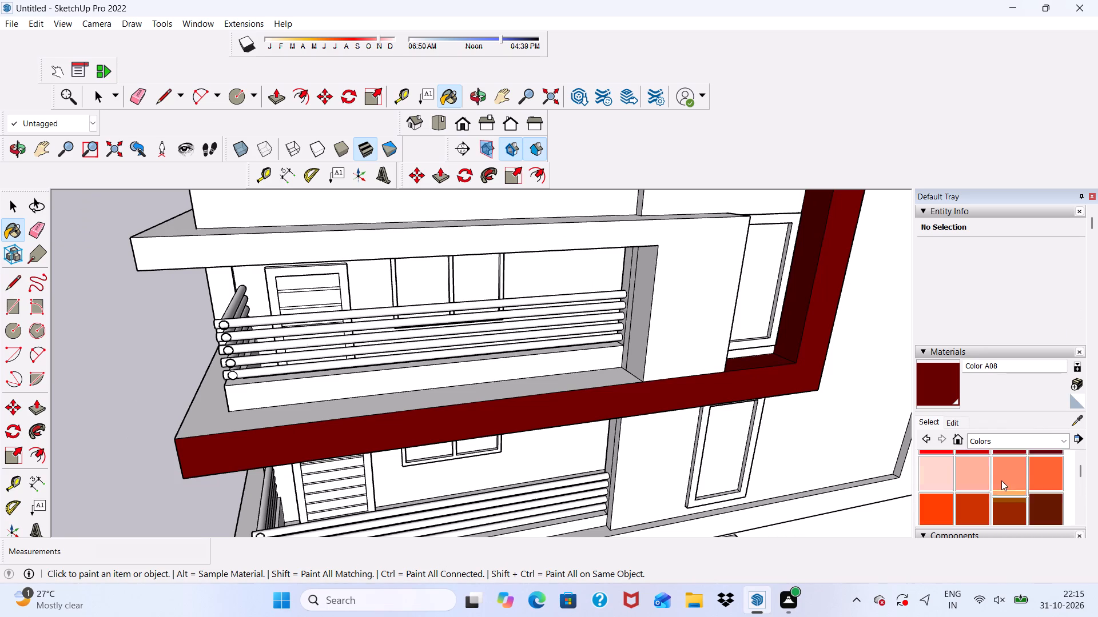
pyautogui.scroll(-1, 1001, 480)
pyautogui.scroll(9, 1000, 480)
pyautogui.scroll(-3, 1033, 478)
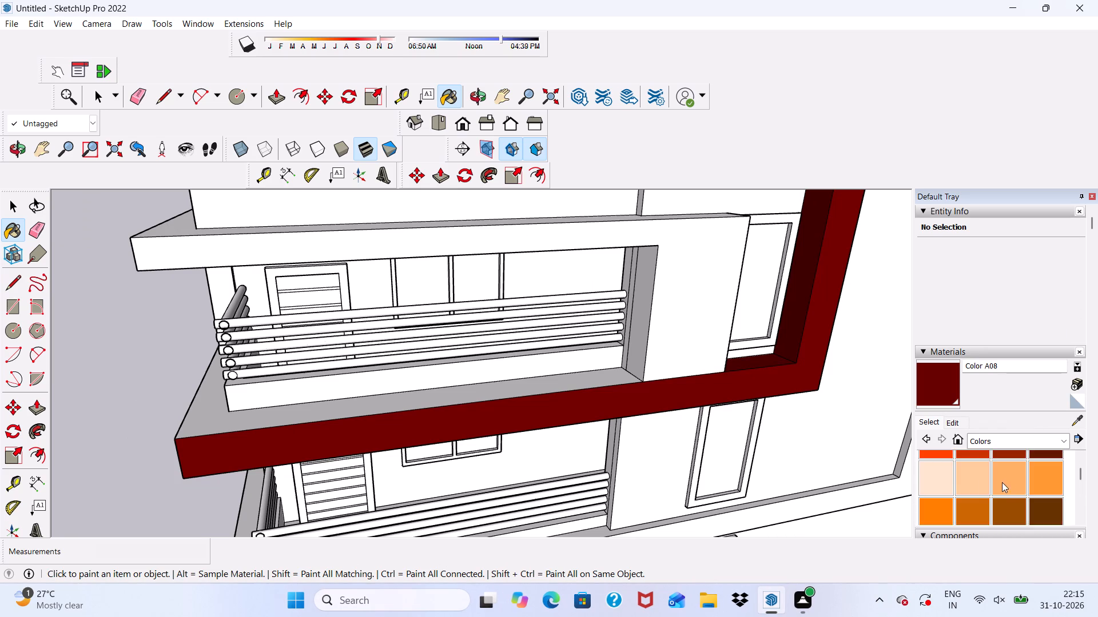
pyautogui.scroll(-7, 1002, 482)
pyautogui.scroll(2, 956, 470)
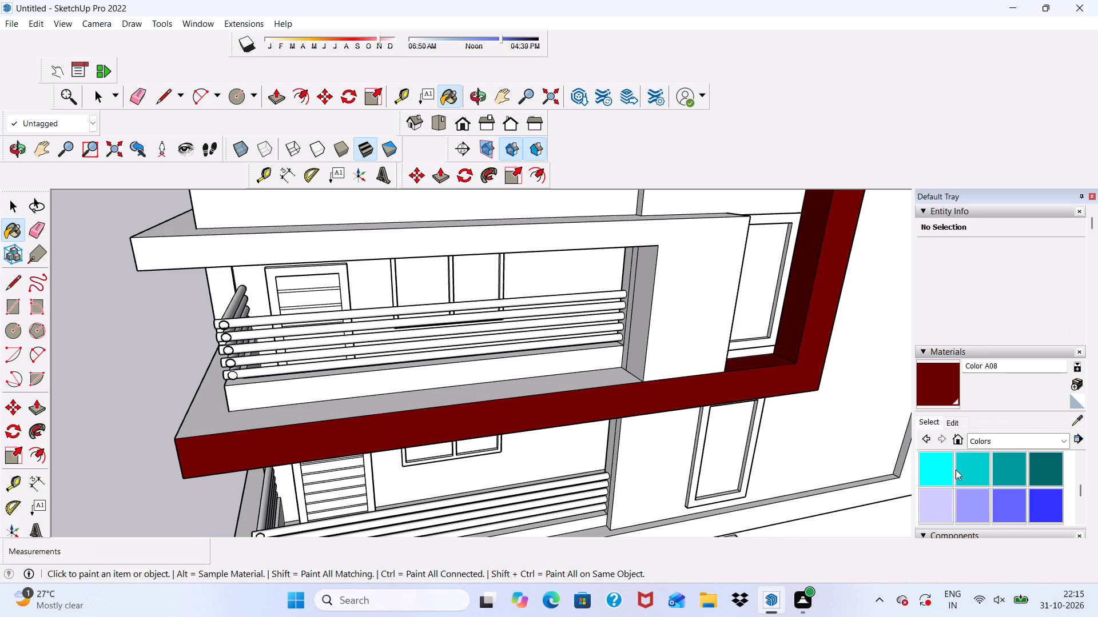
pyautogui.scroll(17, 956, 470)
pyautogui.scroll(-11, 996, 477)
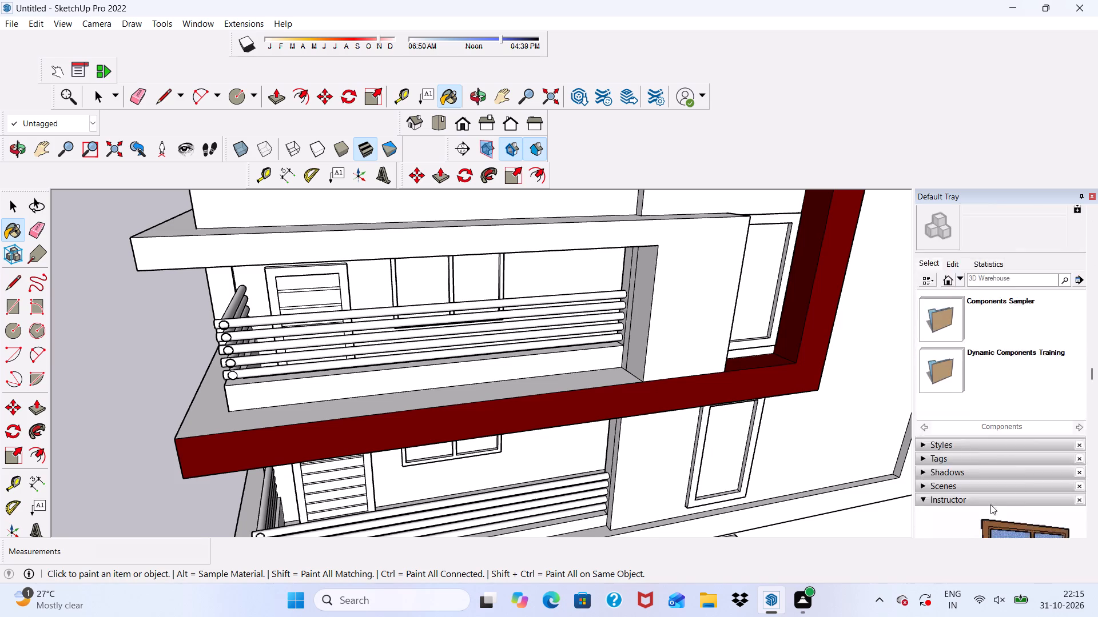
pyautogui.scroll(-7, 990, 504)
pyautogui.scroll(9, 1012, 413)
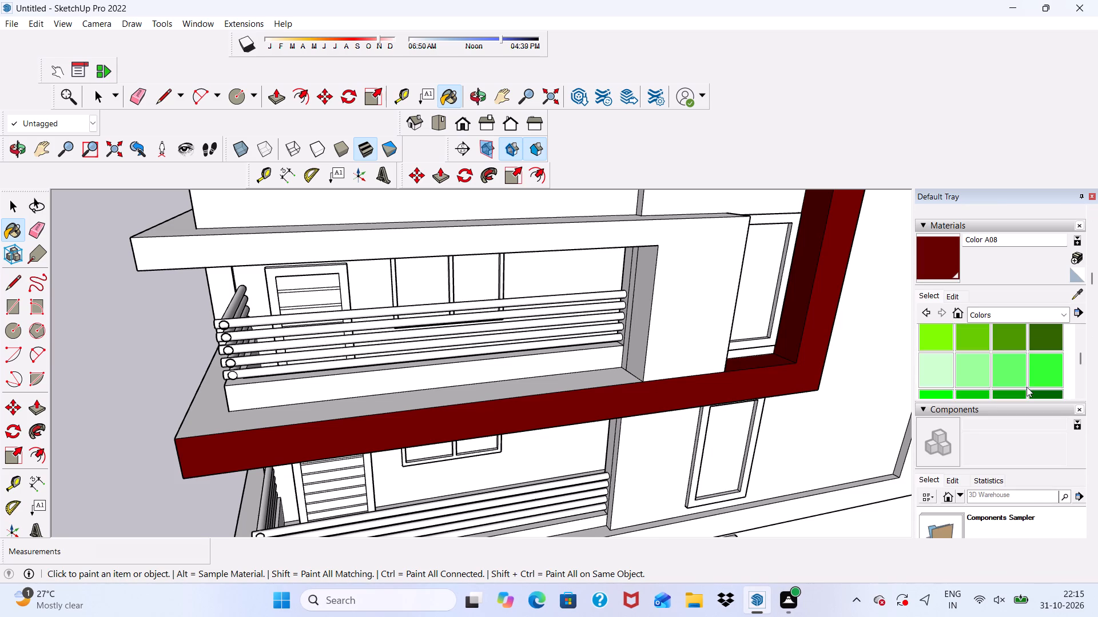
pyautogui.scroll(4, 1027, 387)
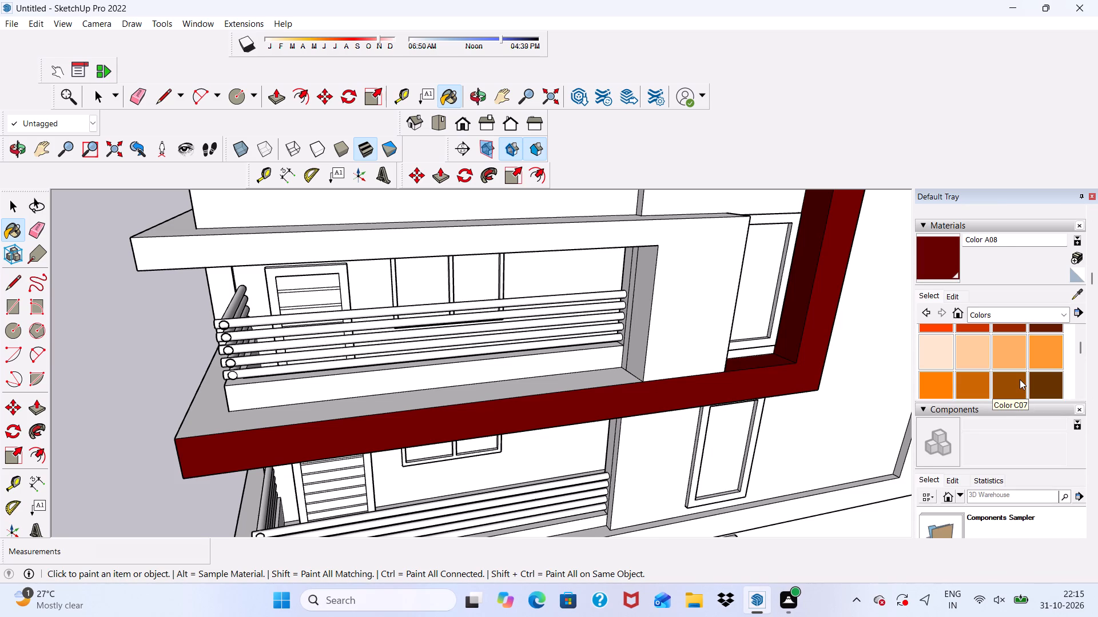
pyautogui.scroll(1, 1020, 379)
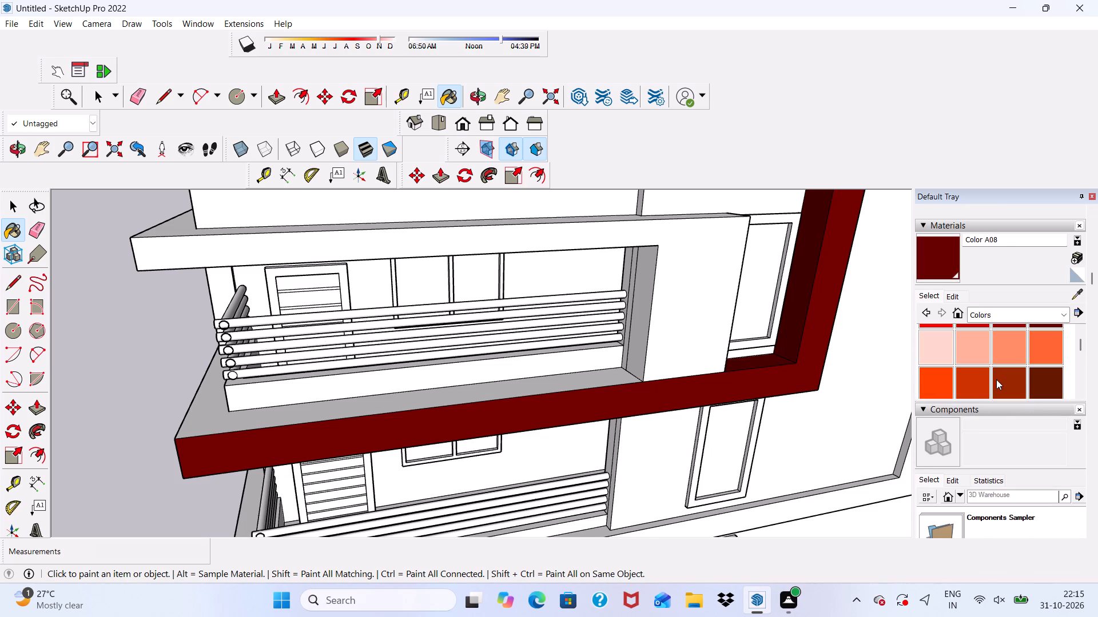
pyautogui.click(1004, 379)
pyautogui.scroll(4, 580, 381)
pyautogui.click(501, 426)
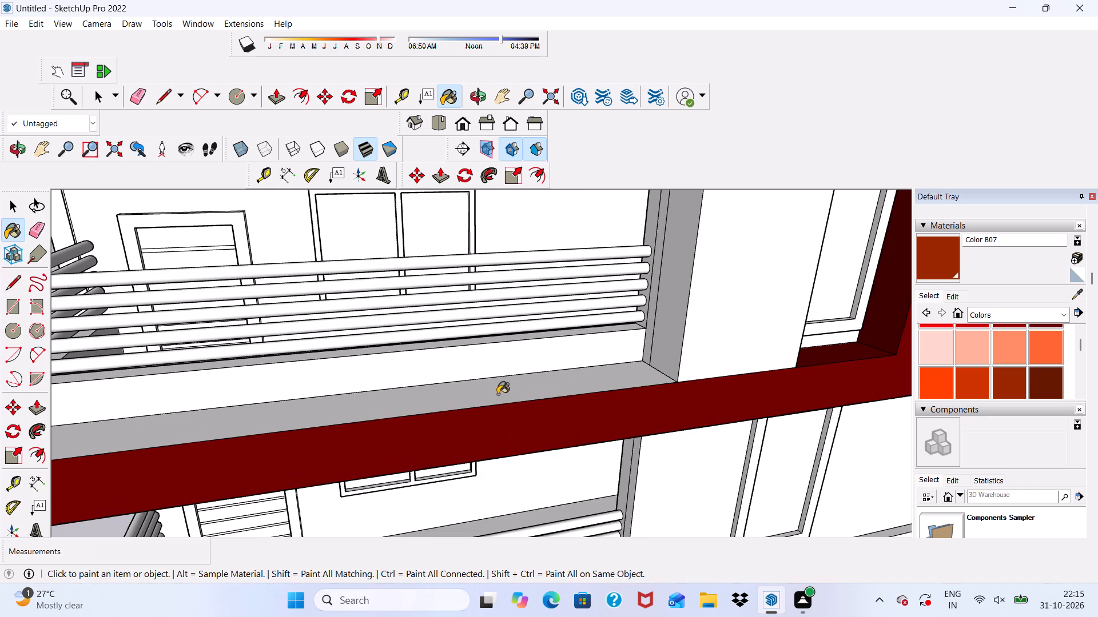
# Darken Color B07 to a deep reddish brown using the colour wheel's brightness setting.
pyautogui.scroll(-9, 412, 411)
pyautogui.moveTo(591, 443); pyautogui.dragTo(457, 328, button='middle')
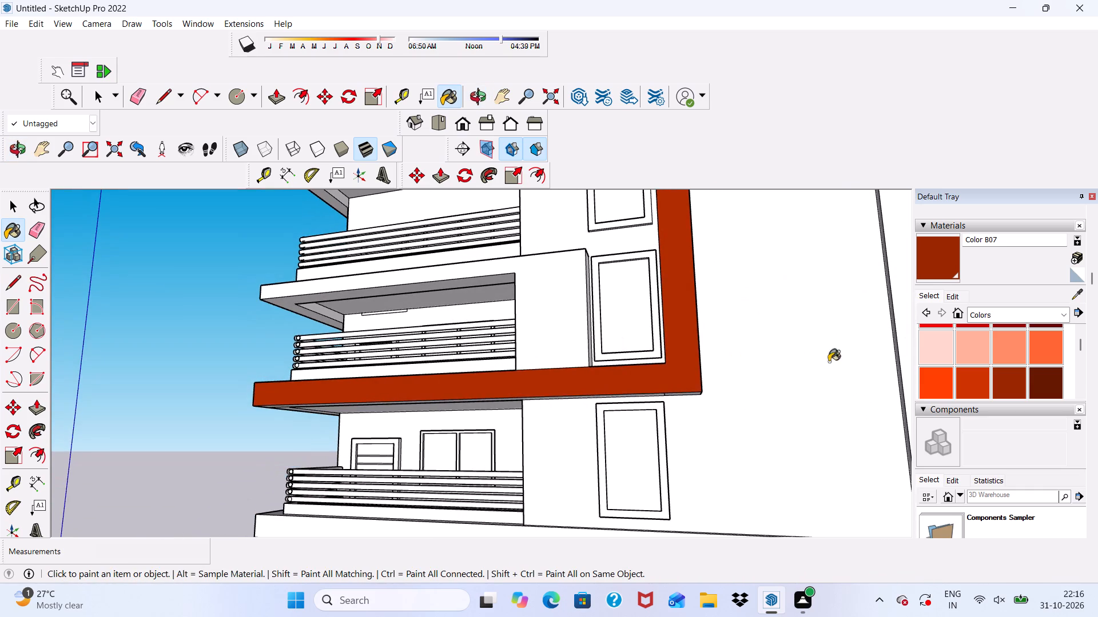
pyautogui.click(953, 295)
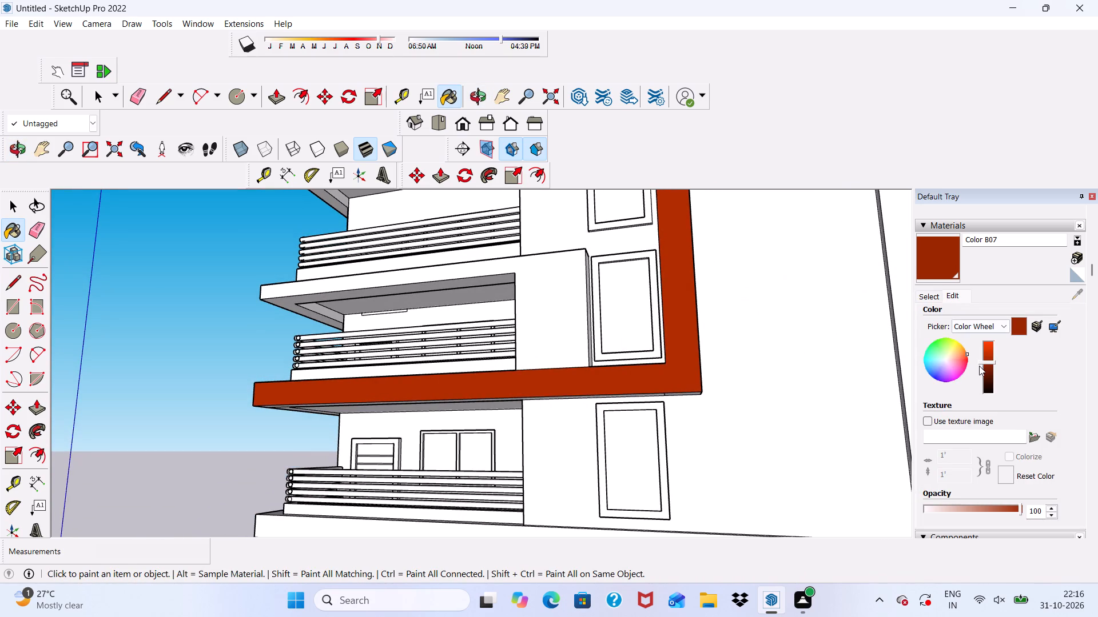
pyautogui.moveTo(988, 362); pyautogui.dragTo(989, 369)
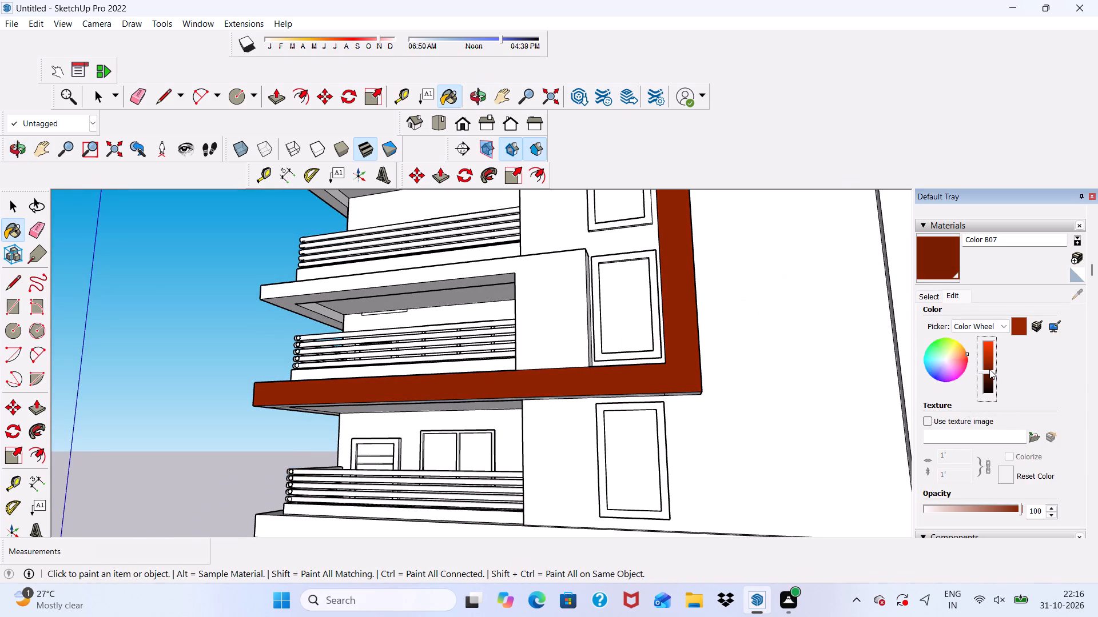
pyautogui.moveTo(989, 369); pyautogui.dragTo(987, 371)
# Paint the top face of the frame's lower balcony slab, in front of the railing base, with Color B07.
pyautogui.scroll(5, 527, 364)
pyautogui.moveTo(515, 375); pyautogui.dragTo(542, 442, button='middle')
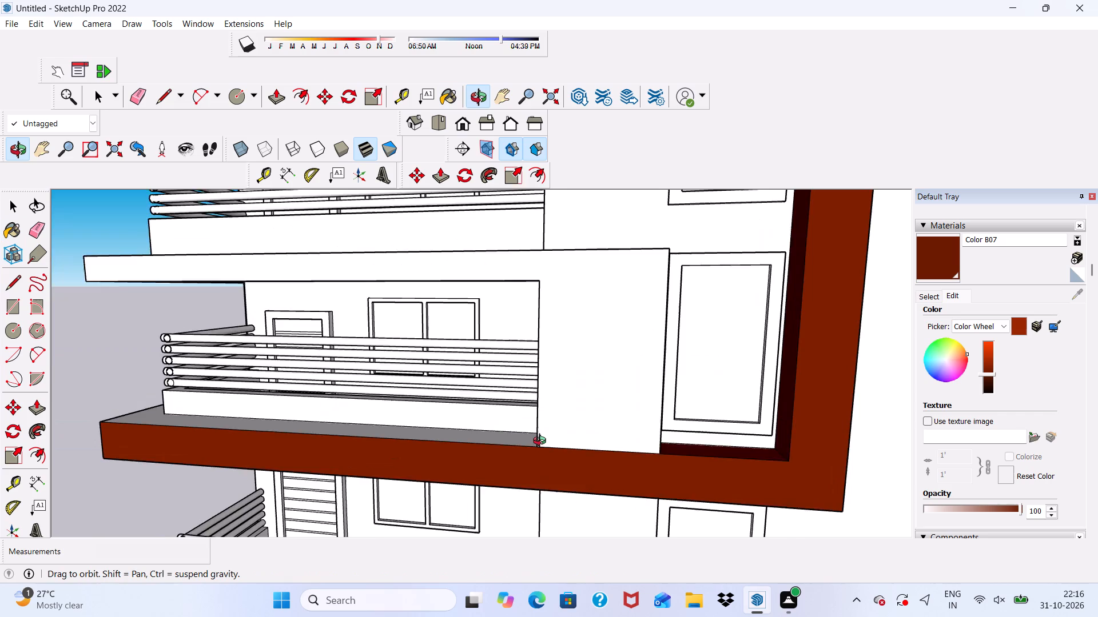
pyautogui.moveTo(542, 442); pyautogui.dragTo(544, 462, button='middle')
pyautogui.scroll(5, 562, 478)
pyautogui.scroll(2, 316, 436)
pyautogui.click(367, 443)
# Paint the C-shaped side face of the projecting balcony frame and the underside of its lower slab with Color B07.
pyautogui.scroll(-12, 351, 439)
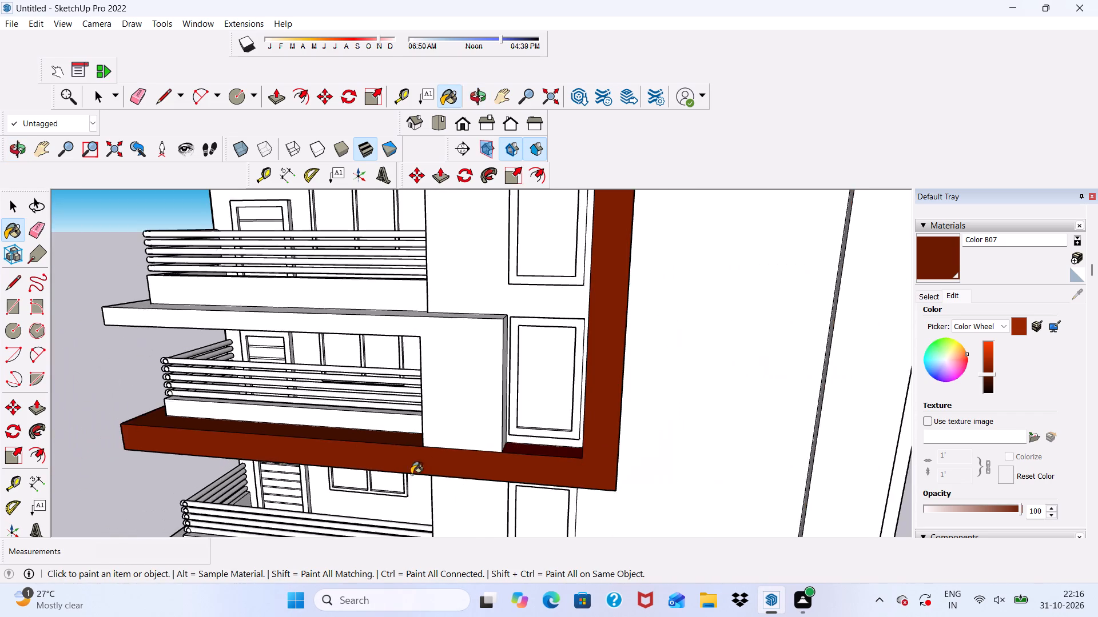
pyautogui.moveTo(394, 466); pyautogui.dragTo(730, 428, button='middle')
pyautogui.scroll(5, 553, 495)
pyautogui.click(509, 500)
pyautogui.scroll(-6, 508, 495)
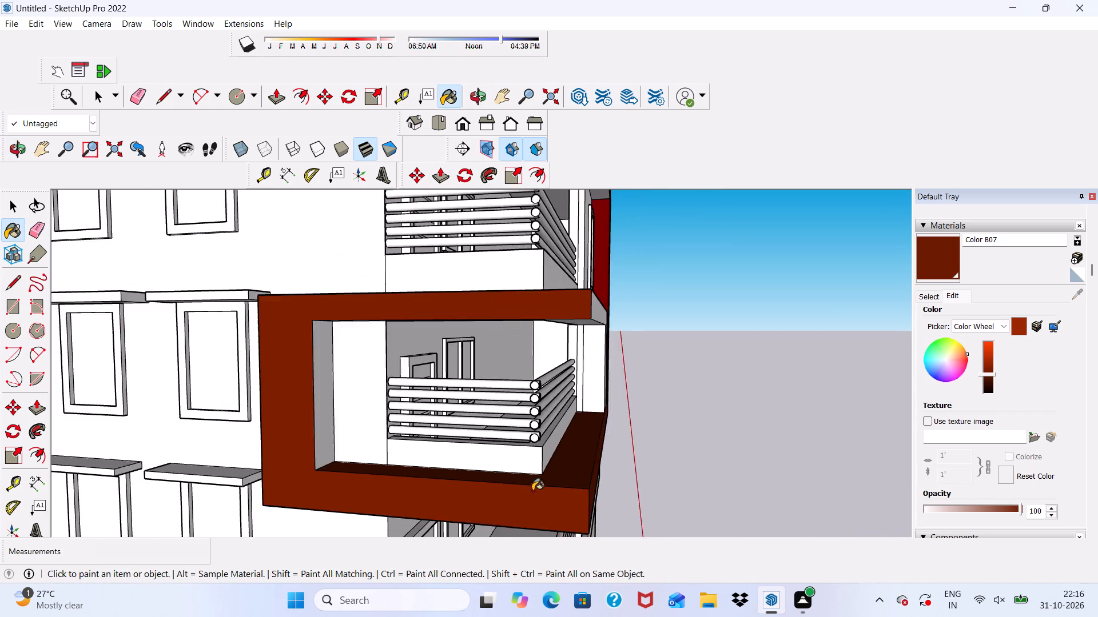
pyautogui.moveTo(535, 489); pyautogui.dragTo(535, 336, button='middle')
pyautogui.click(522, 391)
pyautogui.click(571, 391)
# Paint the inner vertical and inner upper faces of the frame's side opening with Color B07.
pyautogui.scroll(-4, 579, 376)
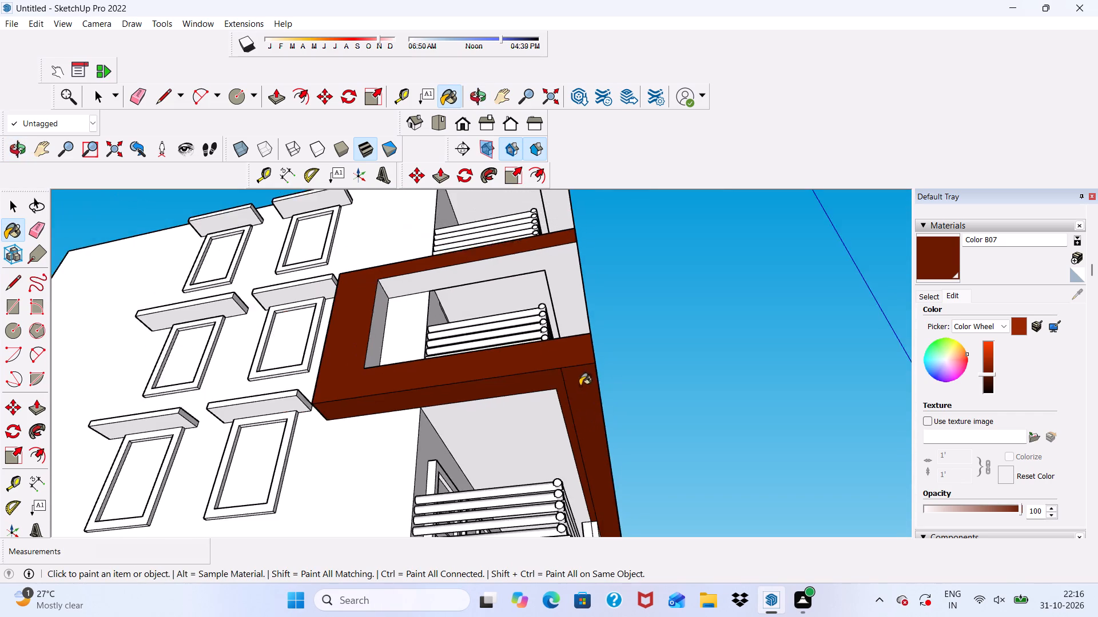
pyautogui.moveTo(580, 386); pyautogui.dragTo(535, 436, button='middle')
pyautogui.scroll(5, 389, 358)
pyautogui.click(374, 346)
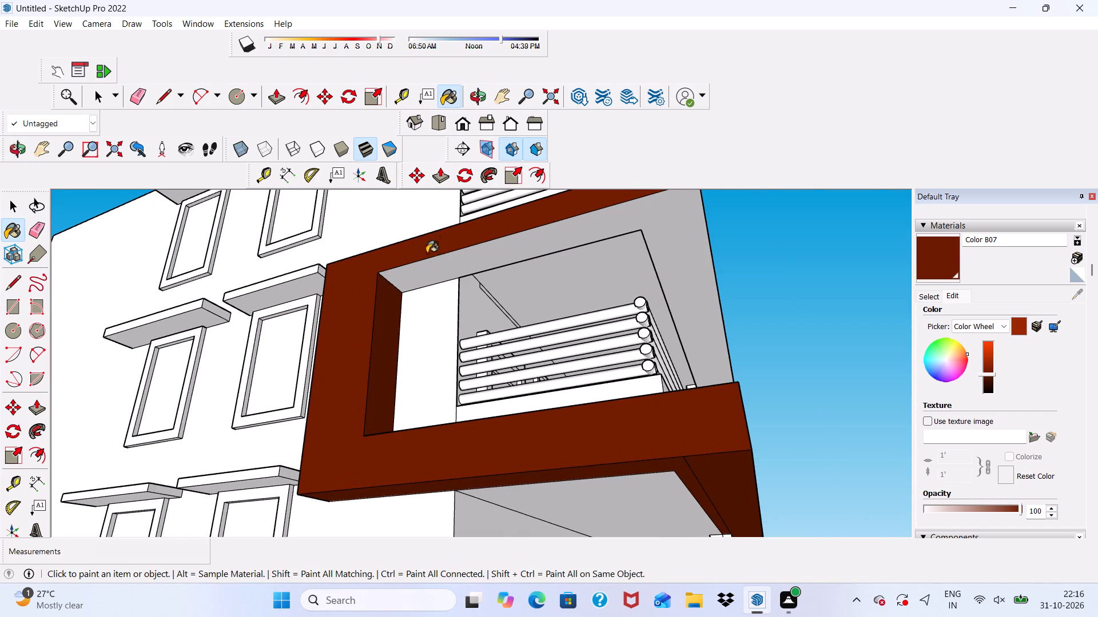
pyautogui.click(425, 269)
# Paint the front face of the middle slab with its adjoining vertical panel, and the panel's inner side faces, with Color B07.
pyautogui.scroll(-5, 329, 297)
pyautogui.moveTo(462, 332); pyautogui.dragTo(300, 392, button='middle')
pyautogui.scroll(1, 474, 273)
pyautogui.click(474, 268)
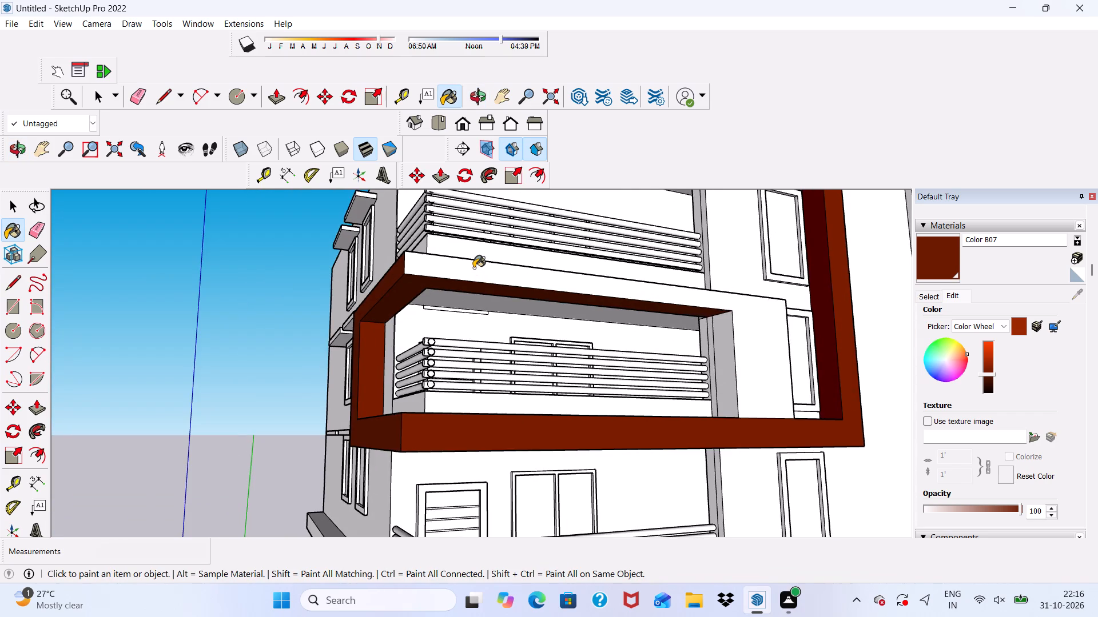
pyautogui.scroll(-4, 474, 270)
pyautogui.scroll(6, 674, 350)
pyautogui.click(651, 335)
pyautogui.scroll(6, 631, 315)
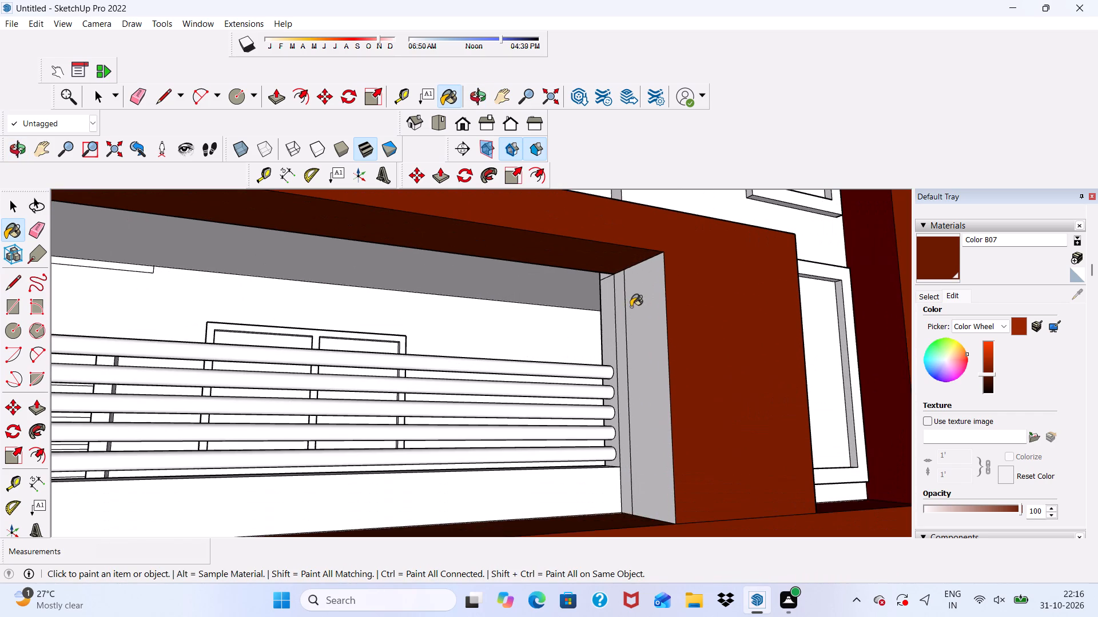
pyautogui.click(647, 328)
pyautogui.click(617, 323)
pyautogui.scroll(-7, 616, 324)
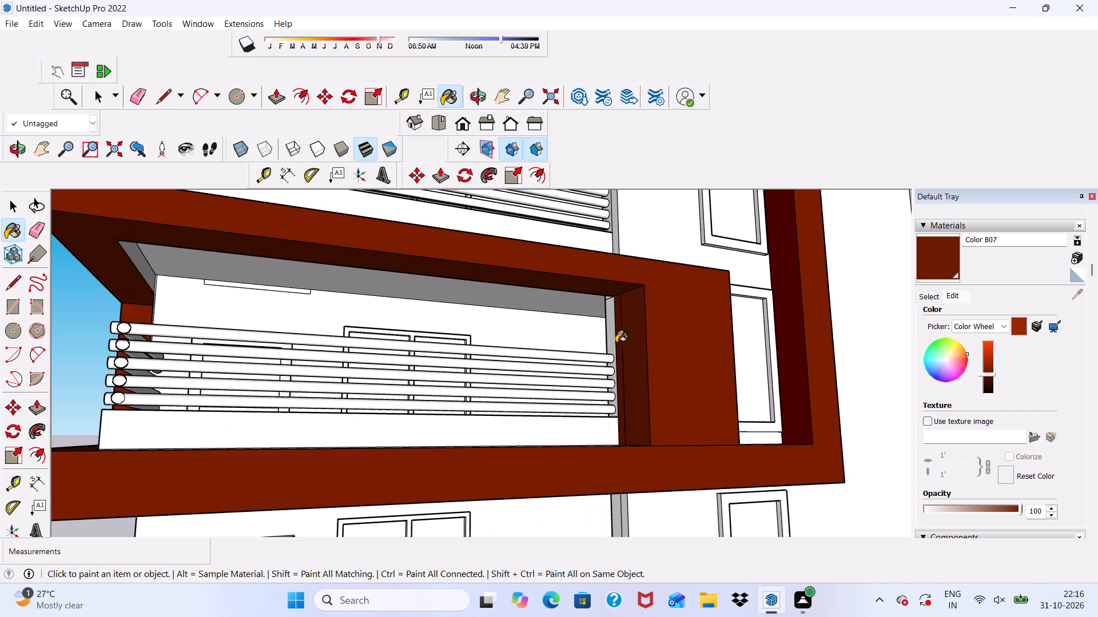
# Paint the top face of the middle balcony slab and the rear edge face of the side frame with Color B07.
pyautogui.scroll(-4, 616, 343)
pyautogui.moveTo(607, 392); pyautogui.dragTo(480, 539, button='middle')
pyautogui.scroll(4, 440, 367)
pyautogui.click(459, 326)
pyautogui.scroll(-2, 469, 326)
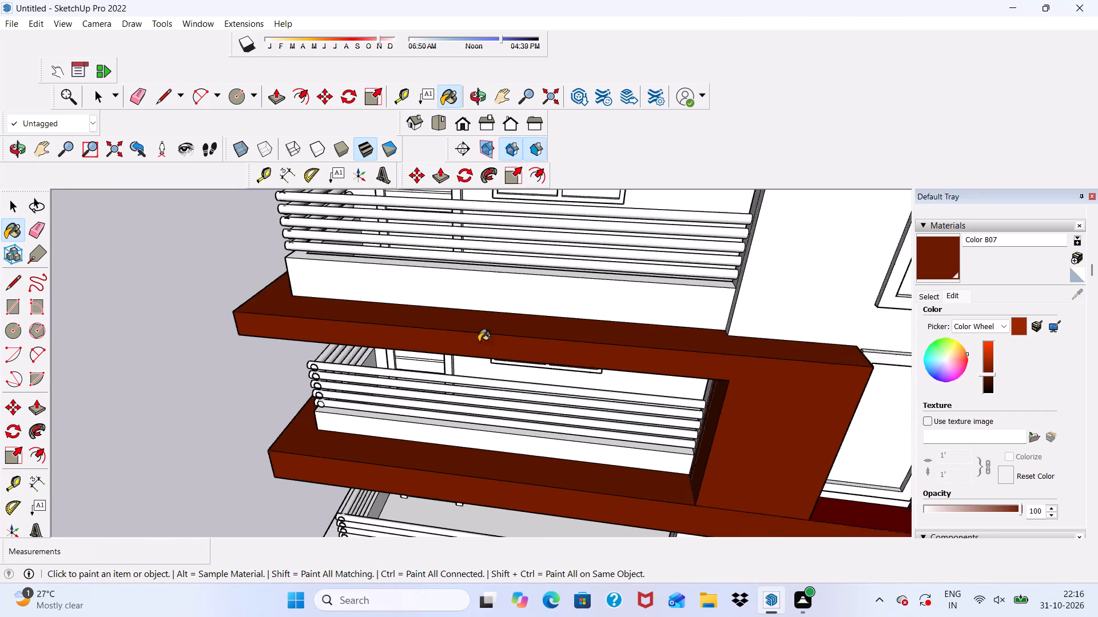
pyautogui.scroll(-6, 479, 342)
pyautogui.moveTo(411, 392); pyautogui.dragTo(630, 375, button='middle')
pyautogui.scroll(5, 416, 350)
pyautogui.moveTo(371, 322); pyautogui.dragTo(661, 305, button='middle')
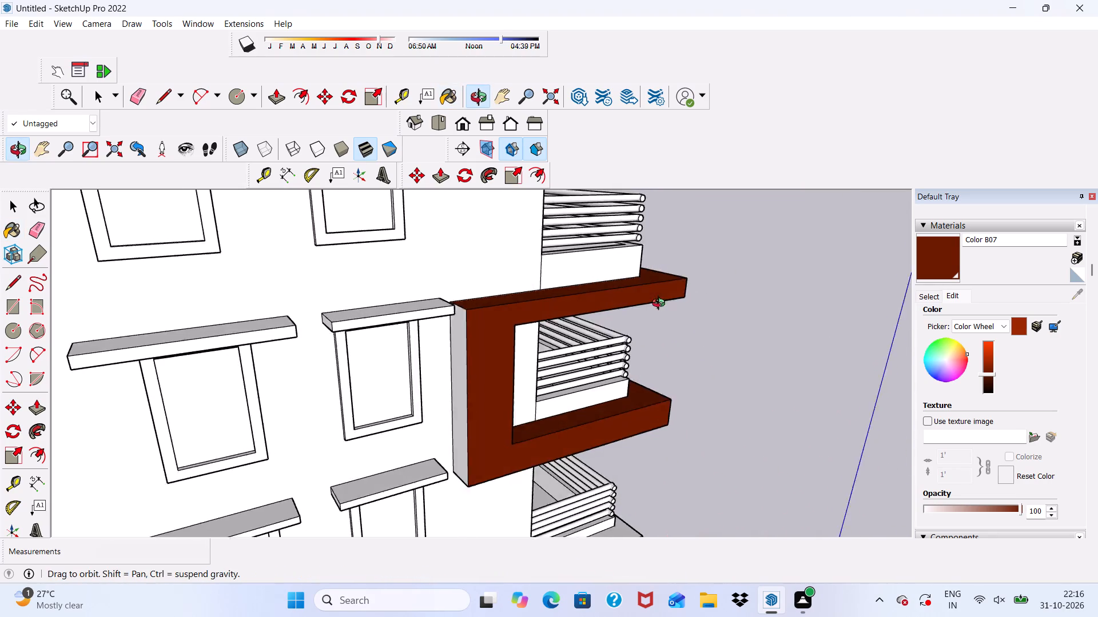
pyautogui.moveTo(661, 305); pyautogui.dragTo(720, 305, button='middle')
pyautogui.scroll(3, 521, 363)
pyautogui.click(502, 374)
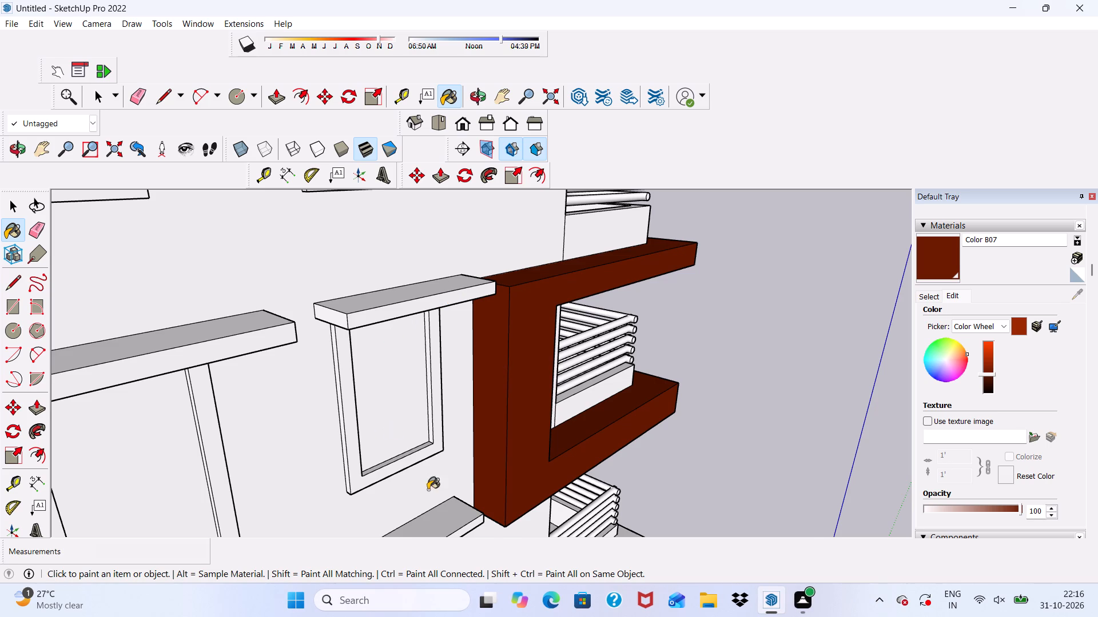
# Paint the side face, top border and rear end face of the projecting roof slab with Color B07.
pyautogui.scroll(-1, 440, 494)
pyautogui.moveTo(594, 440); pyautogui.dragTo(309, 368, button='middle')
pyautogui.scroll(-1, 594, 440)
pyautogui.moveTo(432, 380); pyautogui.dragTo(228, 412, button='middle')
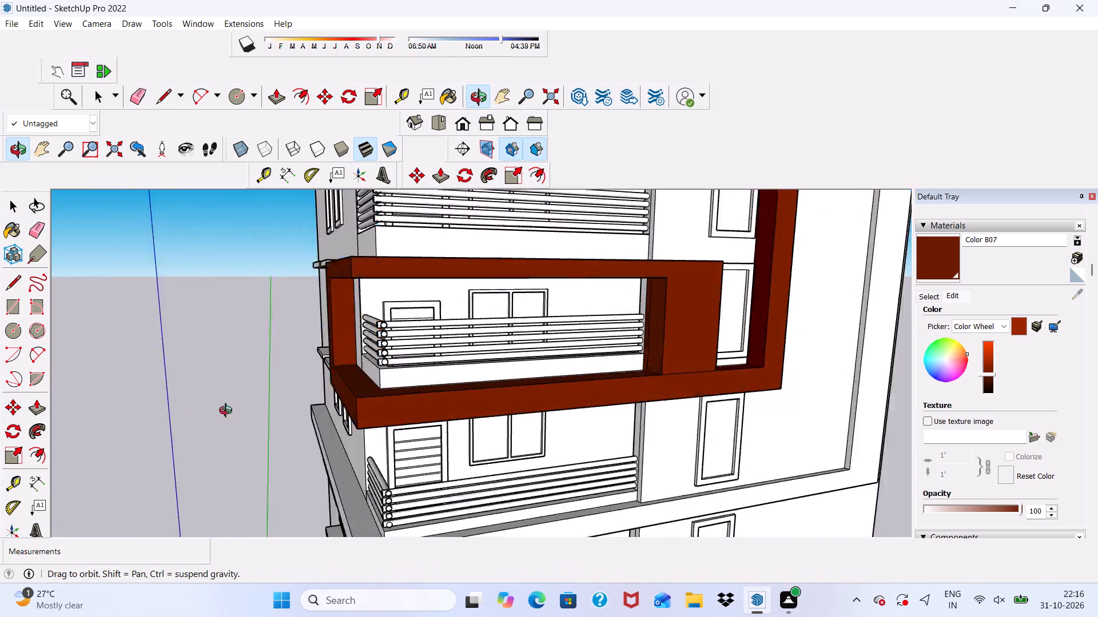
pyautogui.moveTo(228, 412); pyautogui.dragTo(296, 443, button='middle')
pyautogui.scroll(-5, 375, 357)
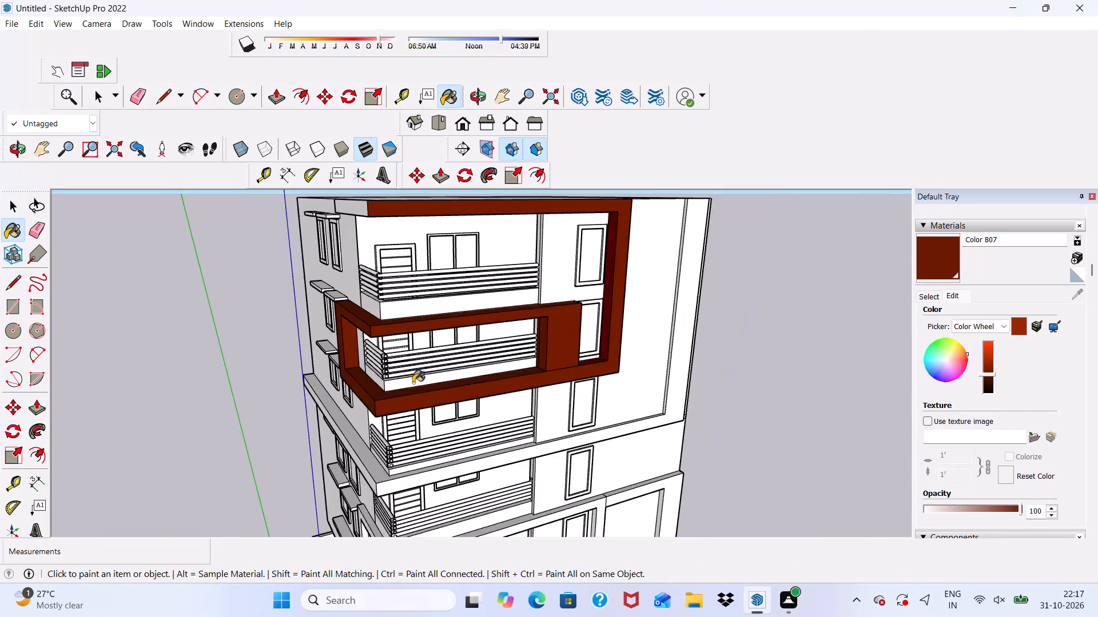
pyautogui.scroll(-7, 413, 383)
pyautogui.scroll(12, 403, 267)
pyautogui.click(368, 306)
pyautogui.scroll(4, 368, 295)
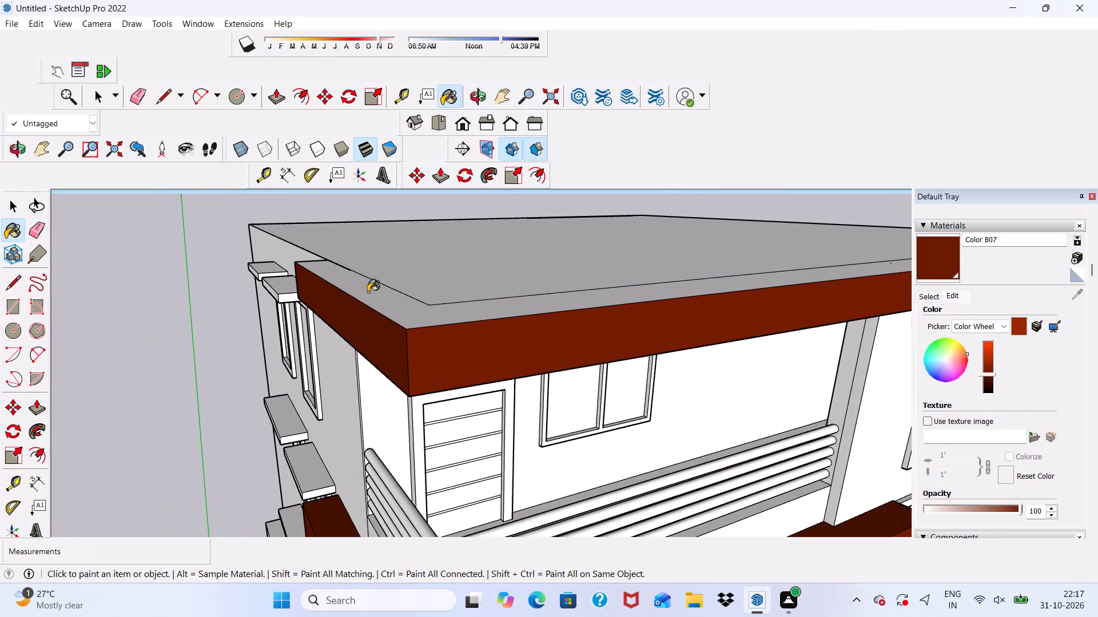
pyautogui.click(368, 292)
pyautogui.scroll(-8, 395, 318)
pyautogui.moveTo(419, 341); pyautogui.dragTo(727, 335, button='middle')
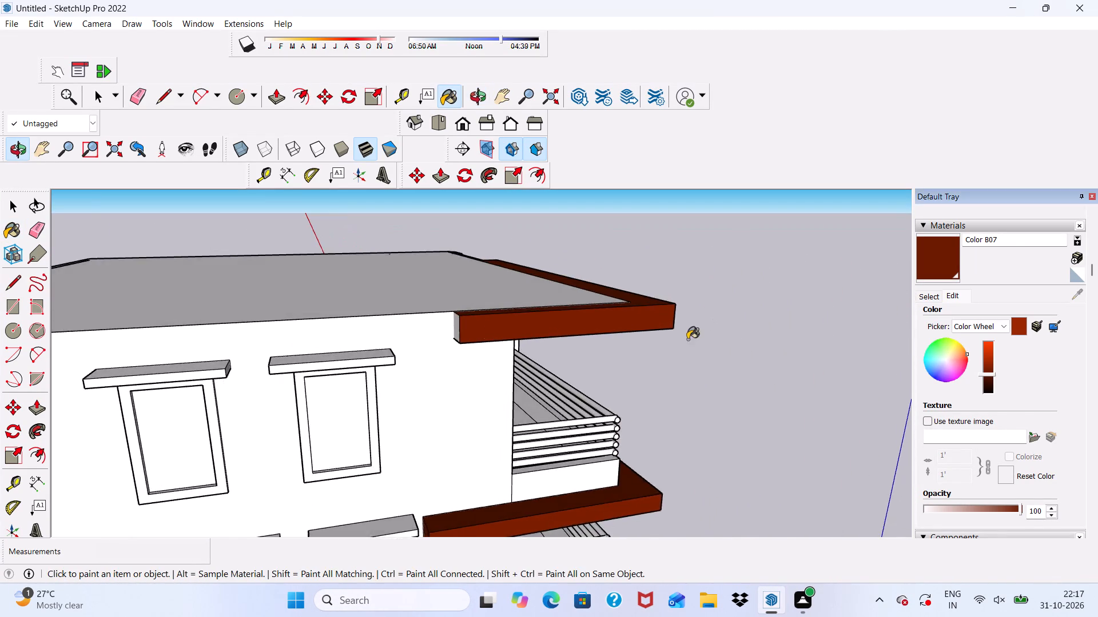
pyautogui.scroll(9, 461, 339)
pyautogui.click(460, 306)
# Examine the painted frame from several angles across the whole building.
pyautogui.scroll(-12, 449, 306)
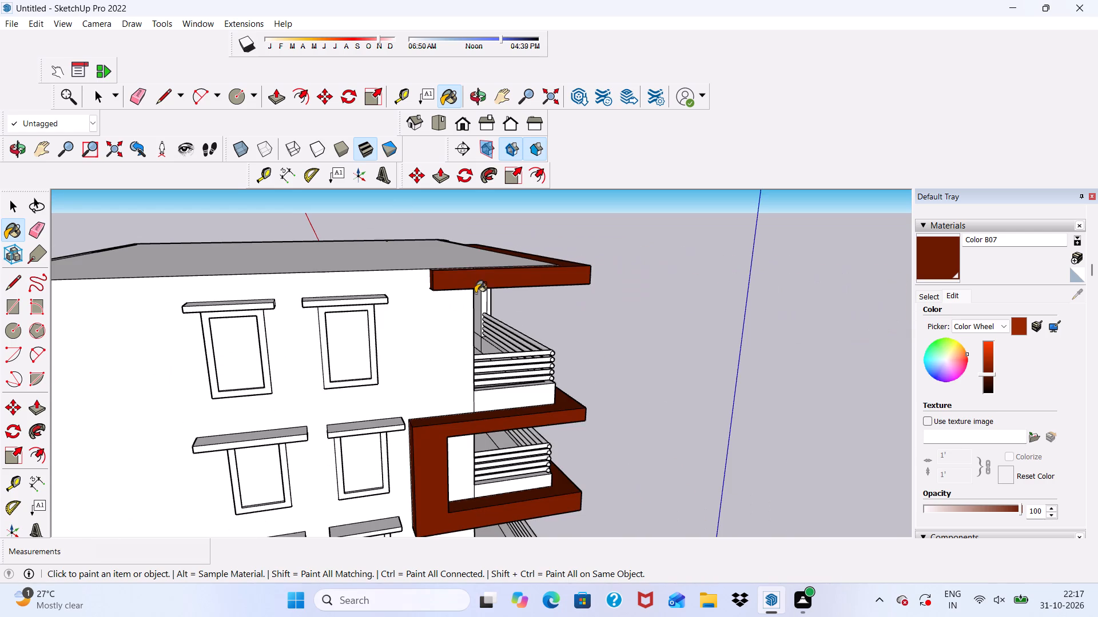
pyautogui.scroll(-4, 448, 282)
pyautogui.scroll(1, 447, 289)
pyautogui.scroll(-5, 447, 288)
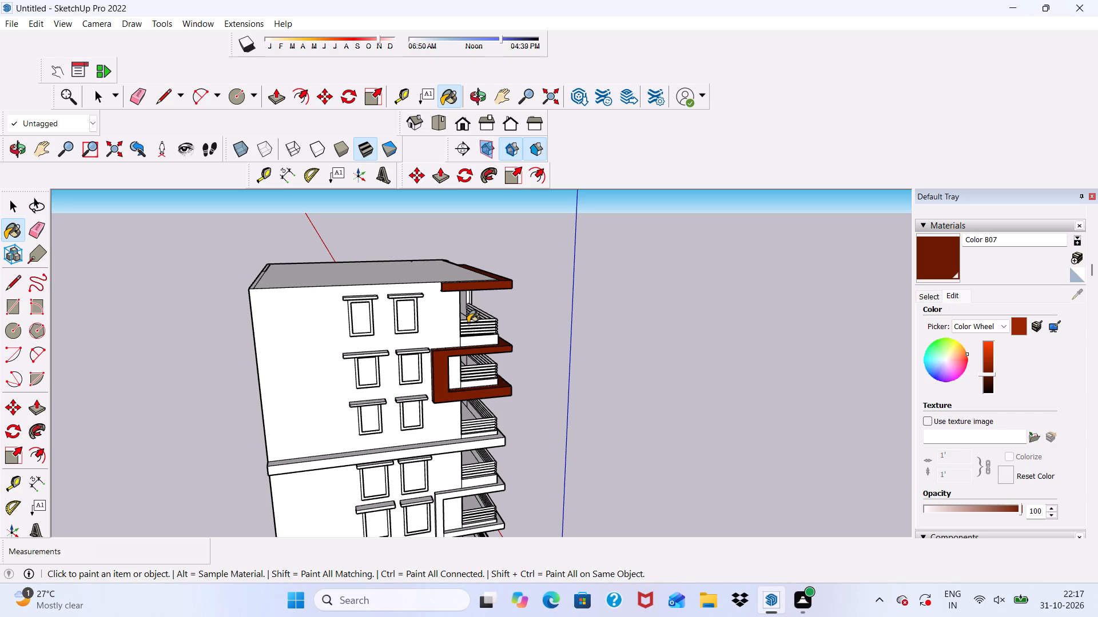
pyautogui.scroll(1, 468, 323)
pyautogui.scroll(-5, 464, 319)
pyautogui.moveTo(492, 383); pyautogui.dragTo(296, 385, button='middle')
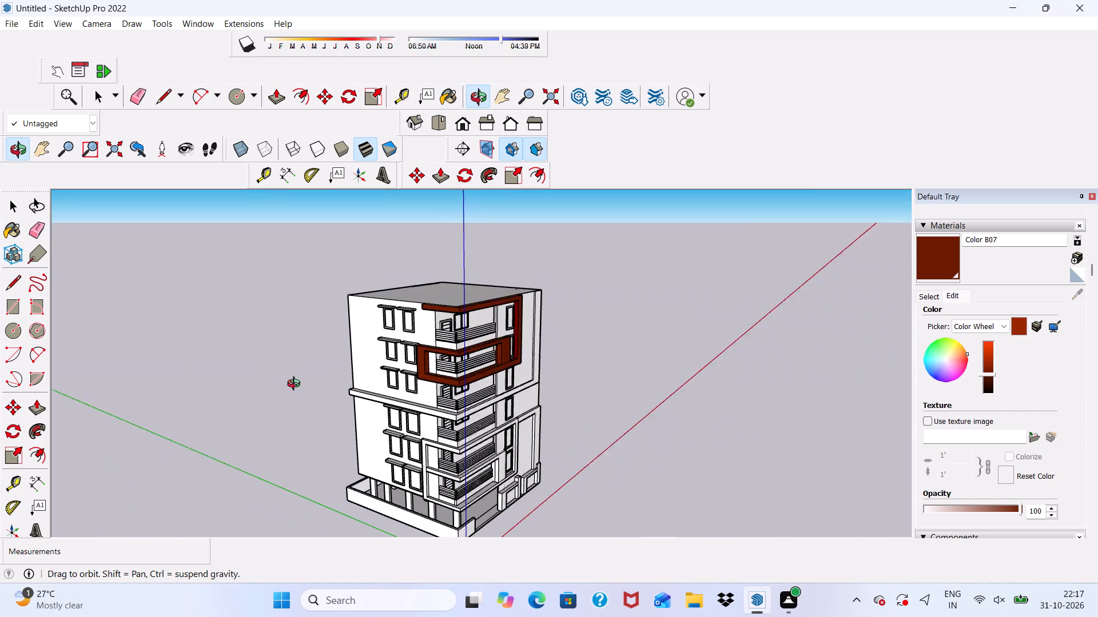
pyautogui.moveTo(296, 385); pyautogui.dragTo(319, 399, button='middle')
pyautogui.scroll(-4, 334, 391)
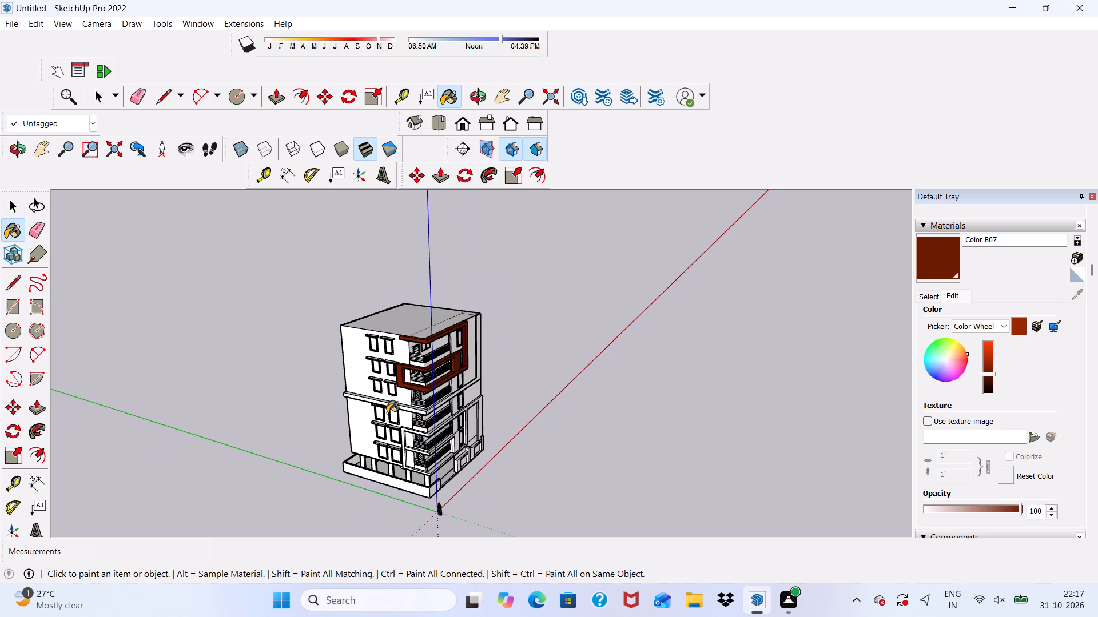
pyautogui.moveTo(387, 413); pyautogui.dragTo(524, 375, button='middle')
pyautogui.scroll(6, 526, 375)
pyautogui.scroll(-1, 376, 325)
pyautogui.scroll(4, 375, 326)
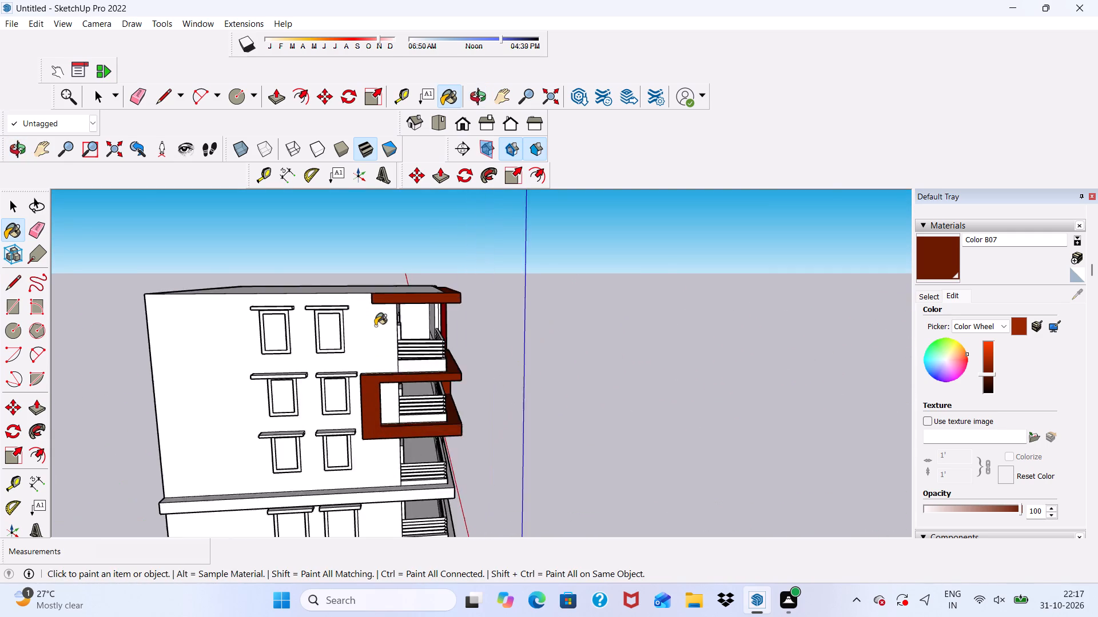
# Repaint the frame's inner bottom and inner side faces next to the windows with Color B07.
pyautogui.scroll(7, 375, 326)
pyautogui.moveTo(355, 376); pyautogui.dragTo(0, 380, button='middle')
pyautogui.moveTo(717, 513); pyautogui.dragTo(631, 530, button='middle')
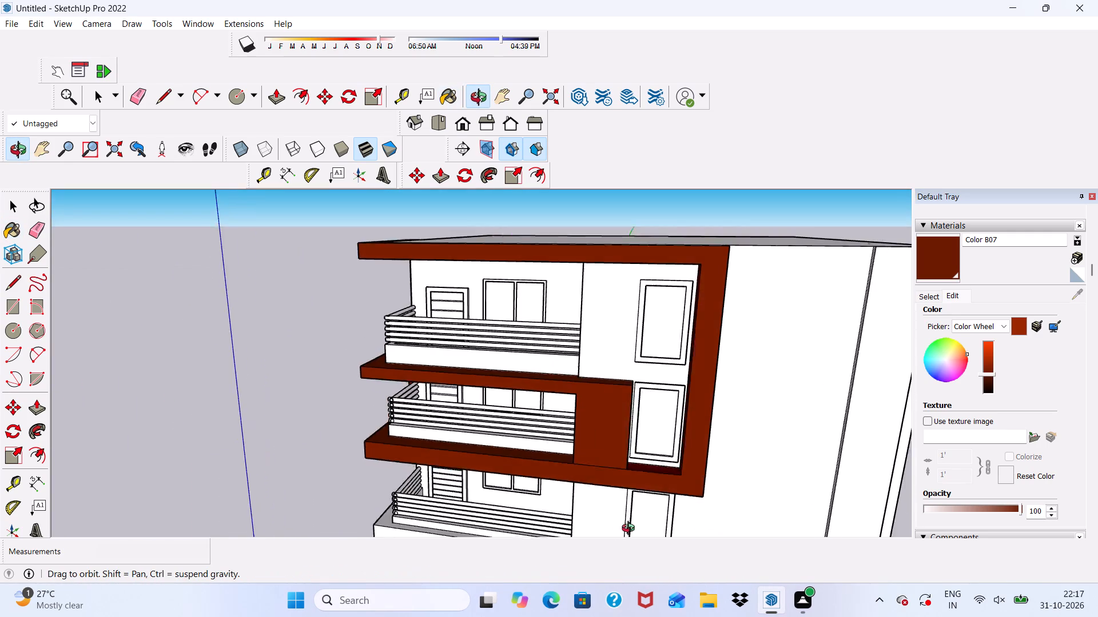
pyautogui.moveTo(631, 530); pyautogui.dragTo(467, 508, button='middle')
pyautogui.scroll(6, 505, 443)
pyautogui.click(500, 422)
pyautogui.scroll(-6, 481, 426)
pyautogui.scroll(4, 546, 446)
pyautogui.click(556, 422)
# Paint the underside border of the projecting roof slab above the top-floor balcony with Color B07.
pyautogui.scroll(-5, 550, 425)
pyautogui.moveTo(539, 415); pyautogui.dragTo(702, 307, button='middle')
pyautogui.scroll(1, 746, 326)
pyautogui.scroll(-2, 710, 346)
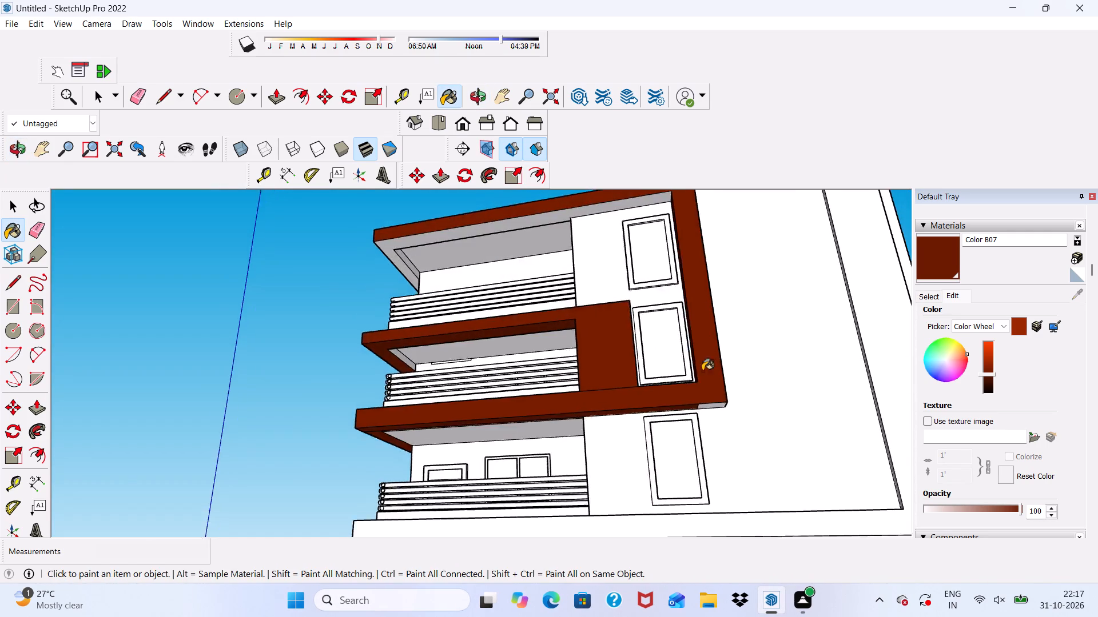
pyautogui.scroll(-4, 702, 371)
pyautogui.scroll(6, 660, 328)
pyautogui.scroll(-1, 645, 274)
pyautogui.scroll(9, 647, 263)
pyautogui.click(691, 222)
pyautogui.scroll(-2, 694, 221)
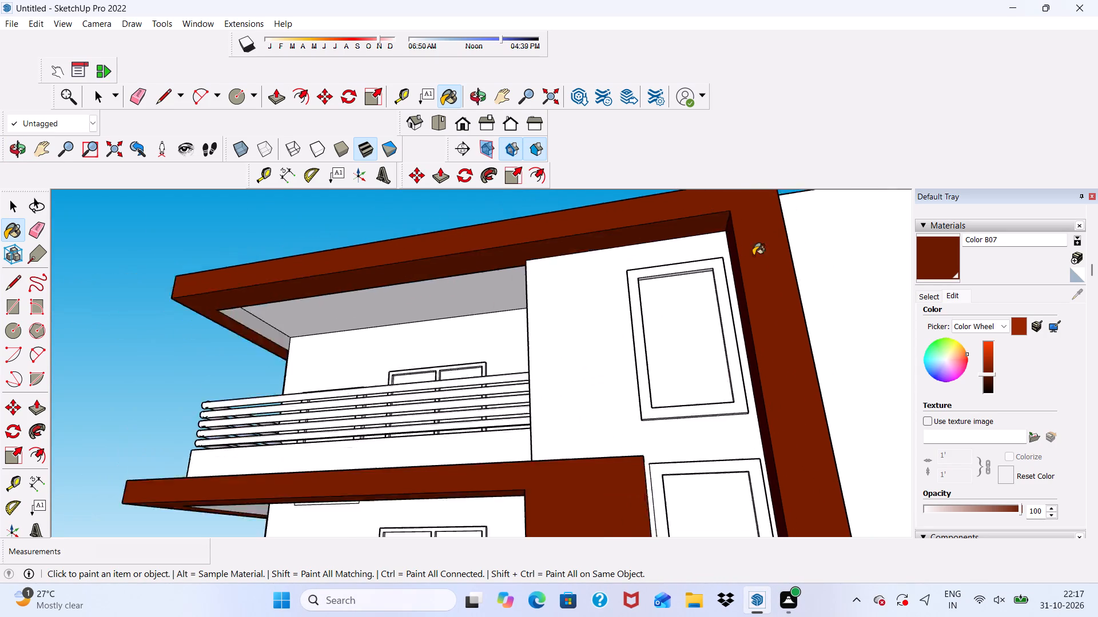
# Paint the inner side and inner front faces of the roof slab's border above the top-floor balcony with Color B07.
pyautogui.scroll(-7, 753, 255)
pyautogui.scroll(6, 407, 279)
pyautogui.scroll(-1, 405, 281)
pyautogui.scroll(11, 387, 334)
pyautogui.click(378, 320)
pyautogui.scroll(-4, 378, 320)
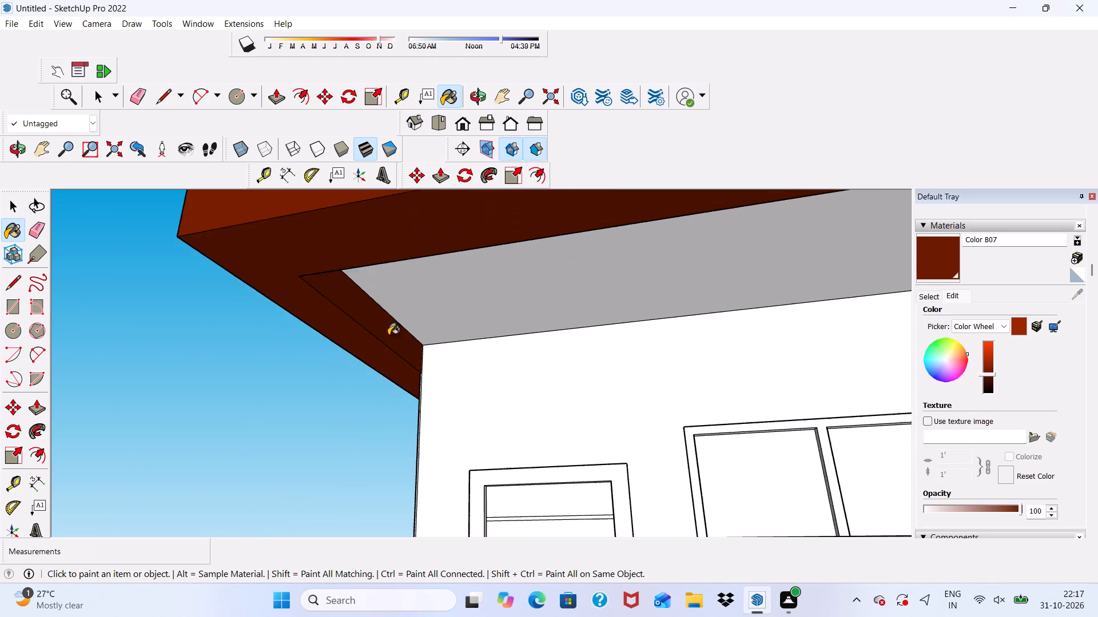
pyautogui.moveTo(398, 331); pyautogui.dragTo(860, 185, button='middle')
pyautogui.scroll(8, 761, 378)
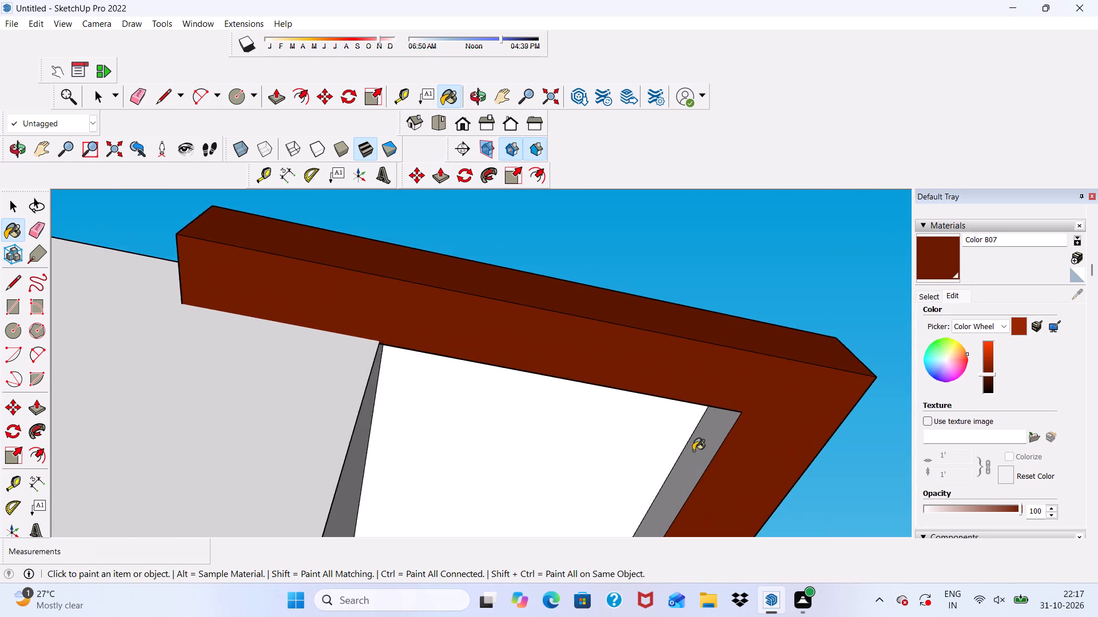
pyautogui.click(701, 443)
# Paint the inner front and inner side faces of the slab border one floor below the roof slab with Color B07.
pyautogui.scroll(-13, 650, 374)
pyautogui.moveTo(614, 394); pyautogui.dragTo(642, 389, button='middle')
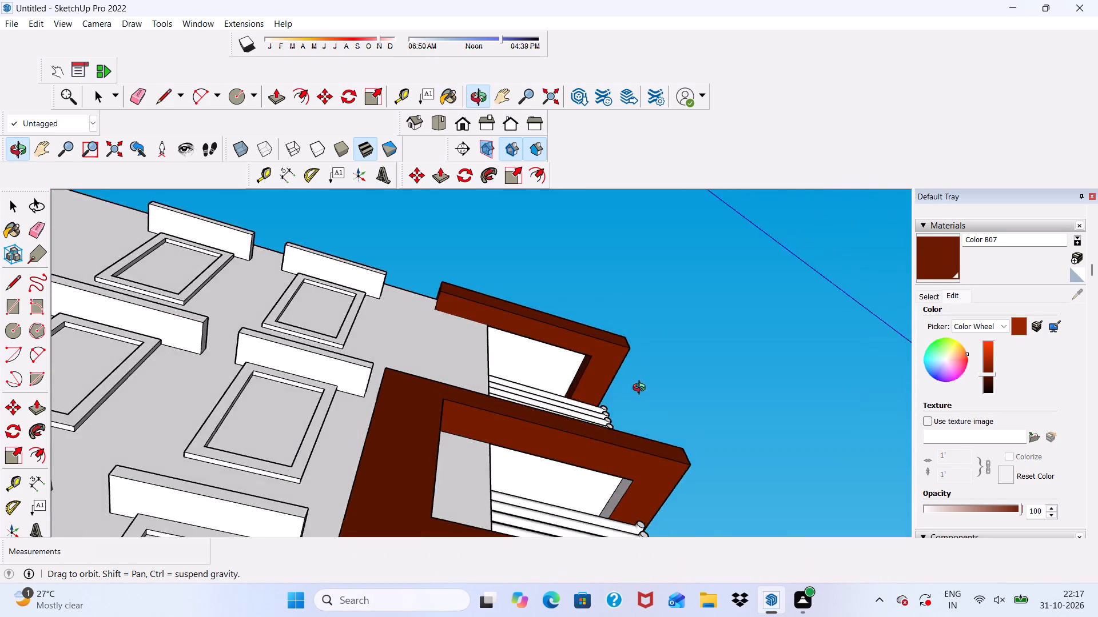
pyautogui.moveTo(642, 389); pyautogui.dragTo(645, 390, button='middle')
pyautogui.scroll(7, 646, 400)
pyautogui.click(607, 524)
pyautogui.scroll(-6, 554, 435)
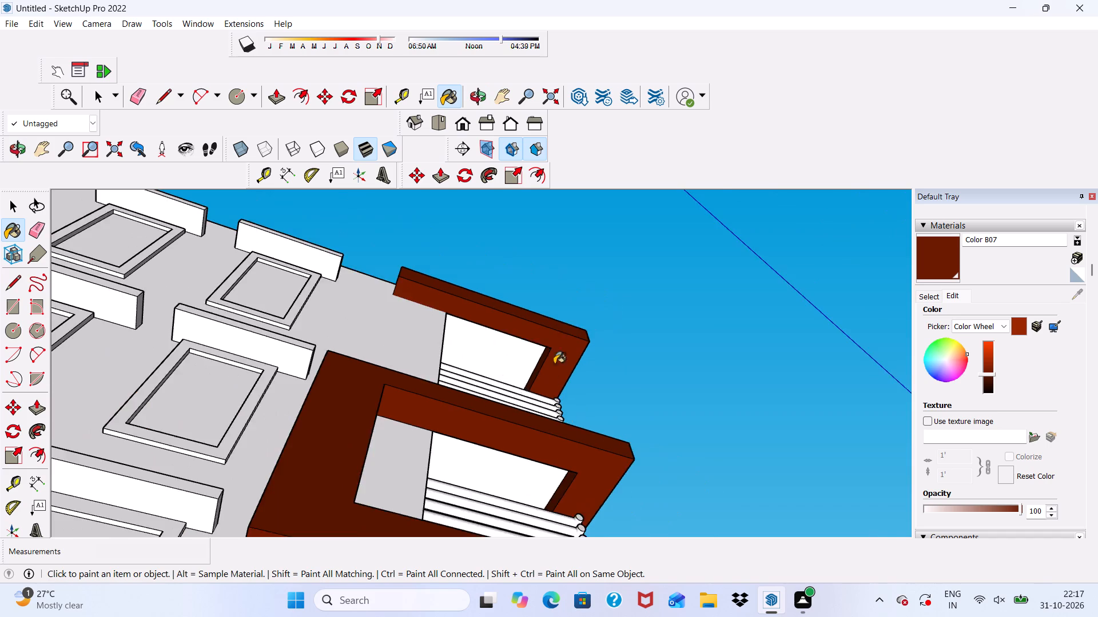
pyautogui.scroll(-6, 554, 364)
pyautogui.moveTo(586, 454); pyautogui.dragTo(46, 616, button='middle')
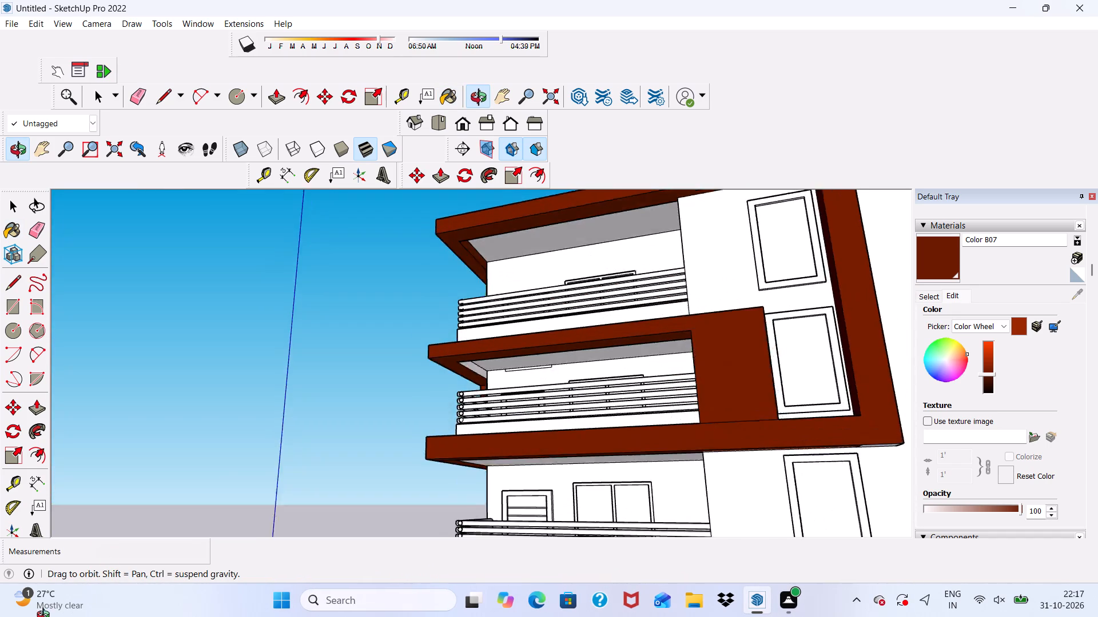
pyautogui.moveTo(46, 616); pyautogui.dragTo(9, 599, button='middle')
pyautogui.scroll(6, 413, 407)
pyautogui.scroll(-1, 558, 319)
pyautogui.scroll(11, 536, 298)
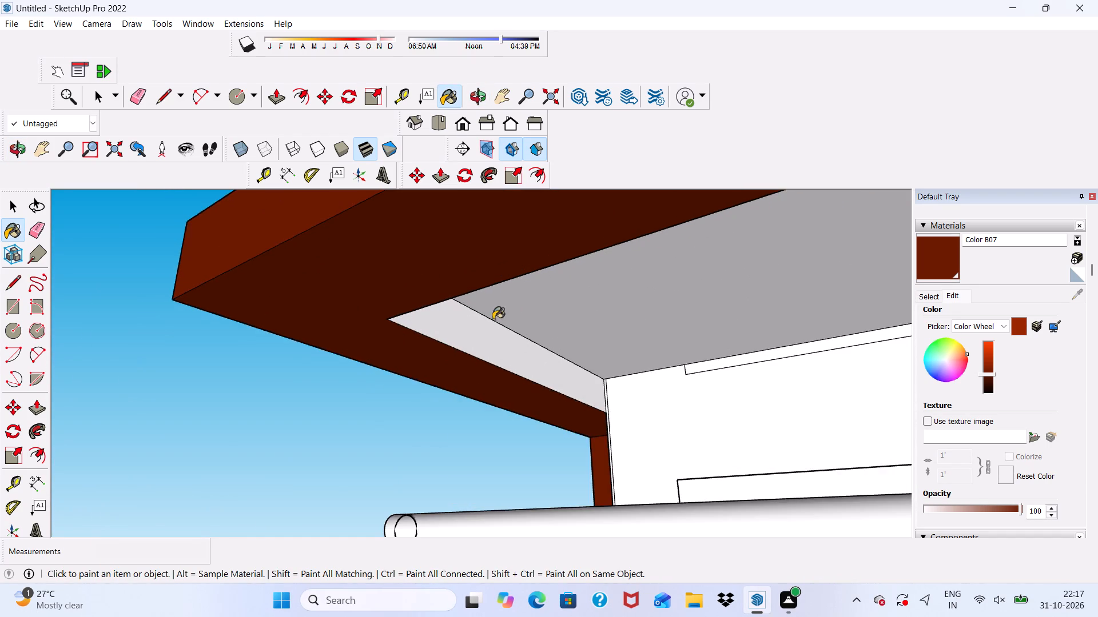
pyautogui.click(476, 331)
# Examine the upper frame's side and front faces up close and from across the whole building for unpainted areas.
pyautogui.scroll(-2, 495, 342)
pyautogui.moveTo(548, 340); pyautogui.dragTo(775, 374, button='middle')
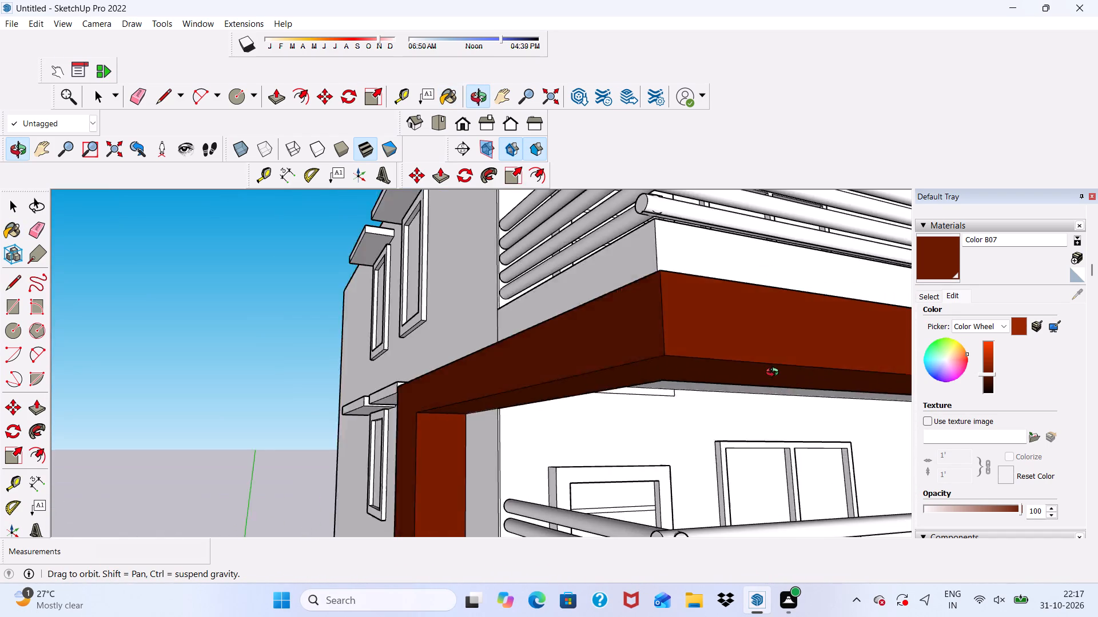
pyautogui.moveTo(775, 374); pyautogui.dragTo(799, 386, button='middle')
pyautogui.scroll(-6, 761, 350)
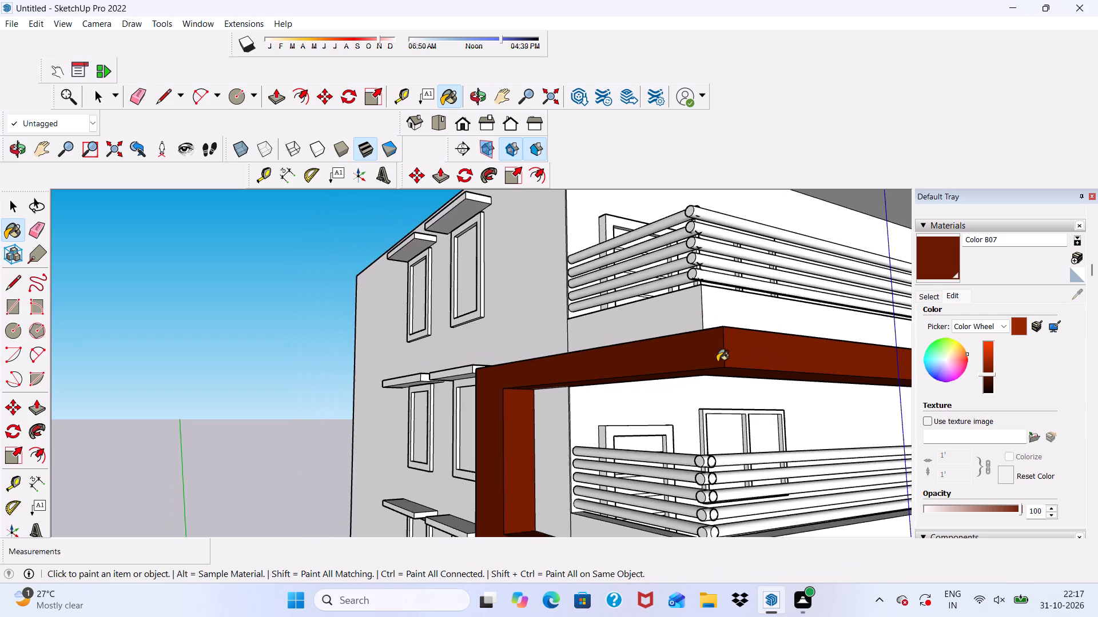
pyautogui.scroll(-7, 717, 362)
pyautogui.moveTo(682, 377); pyautogui.dragTo(910, 392, button='middle')
pyautogui.scroll(6, 545, 391)
pyautogui.scroll(-5, 638, 412)
pyautogui.moveTo(699, 422); pyautogui.dragTo(470, 421, button='middle')
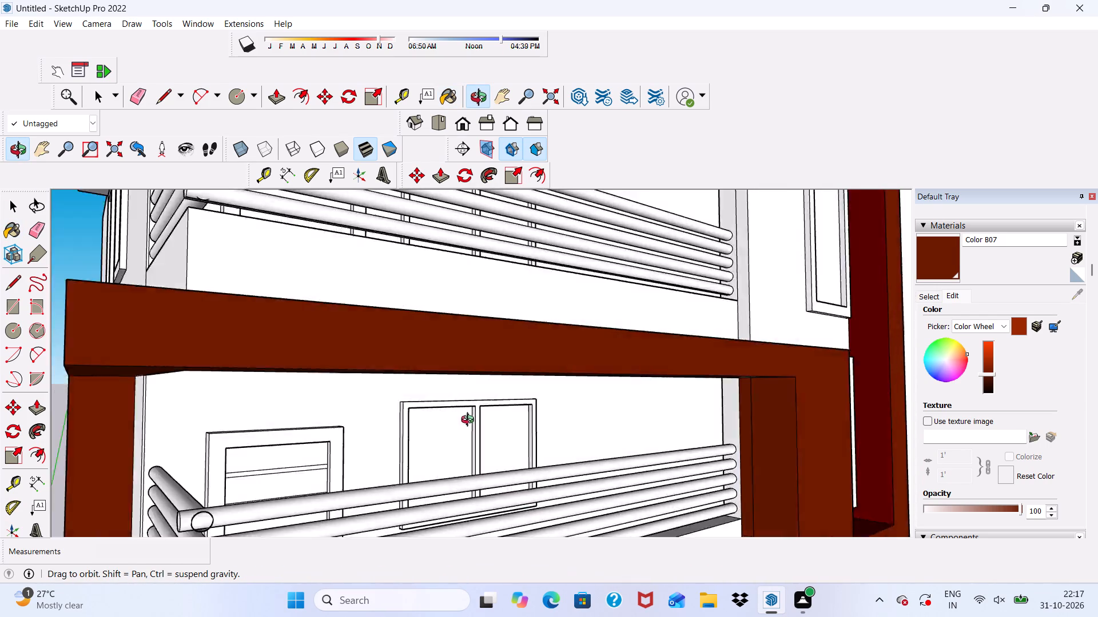
pyautogui.moveTo(470, 421); pyautogui.dragTo(270, 414, button='middle')
pyautogui.scroll(2, 299, 391)
pyautogui.scroll(-19, 398, 342)
pyautogui.scroll(4, 587, 393)
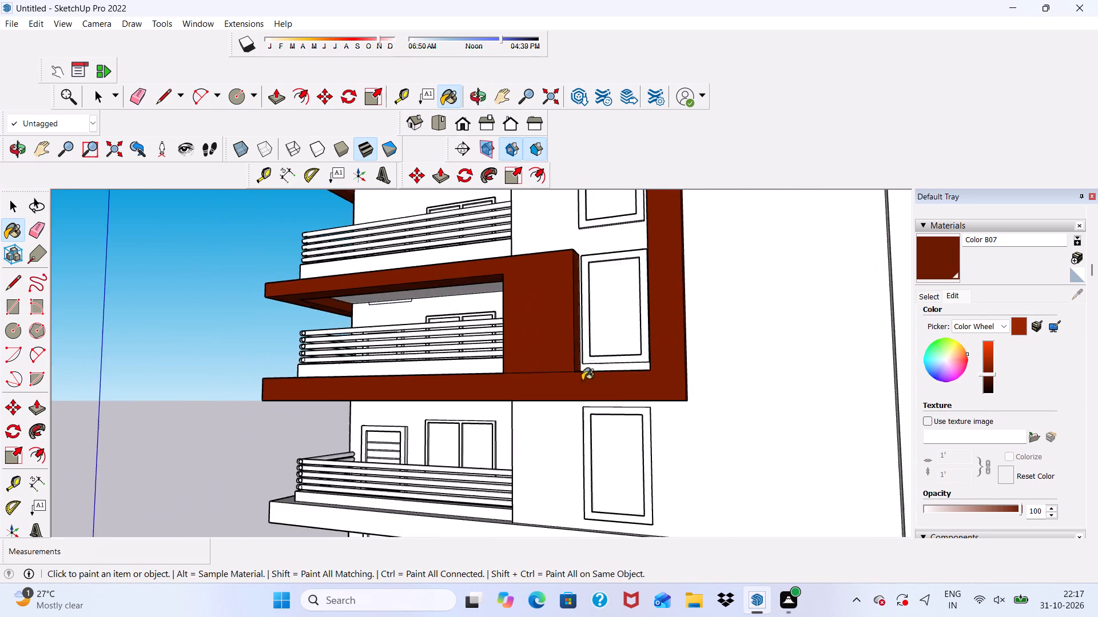
pyautogui.scroll(-10, 571, 359)
pyautogui.scroll(7, 520, 472)
pyautogui.scroll(-8, 559, 459)
pyautogui.scroll(1, 676, 423)
pyautogui.scroll(-5, 676, 422)
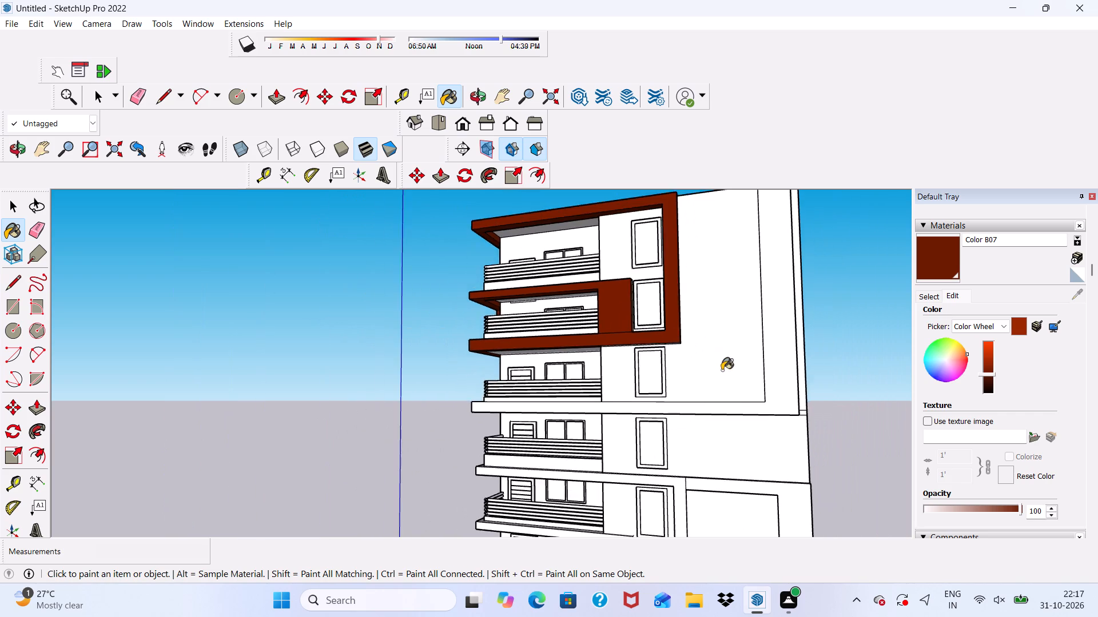
pyautogui.scroll(-4, 722, 370)
pyautogui.scroll(7, 661, 483)
pyautogui.scroll(-4, 606, 396)
# Paint the lower projecting frame's front face, the outer side of its front post and the top beam's underside with Color B07.
pyautogui.moveTo(628, 448); pyautogui.dragTo(514, 485, button='middle')
pyautogui.scroll(5, 571, 475)
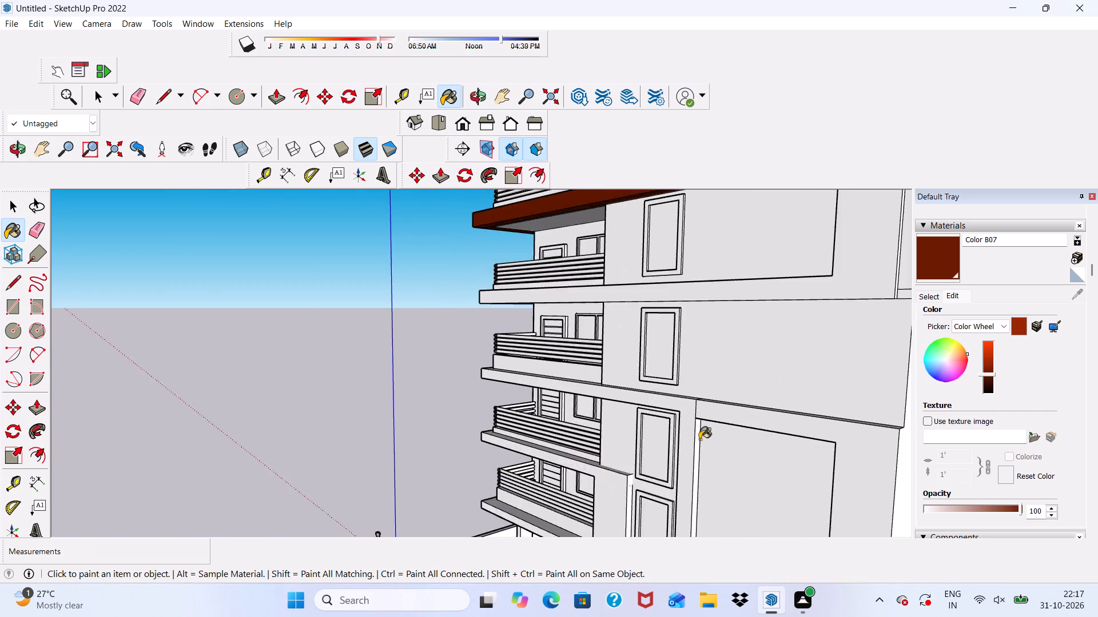
pyautogui.scroll(9, 699, 439)
pyautogui.scroll(-2, 703, 416)
pyautogui.moveTo(704, 416); pyautogui.dragTo(693, 373, button='middle')
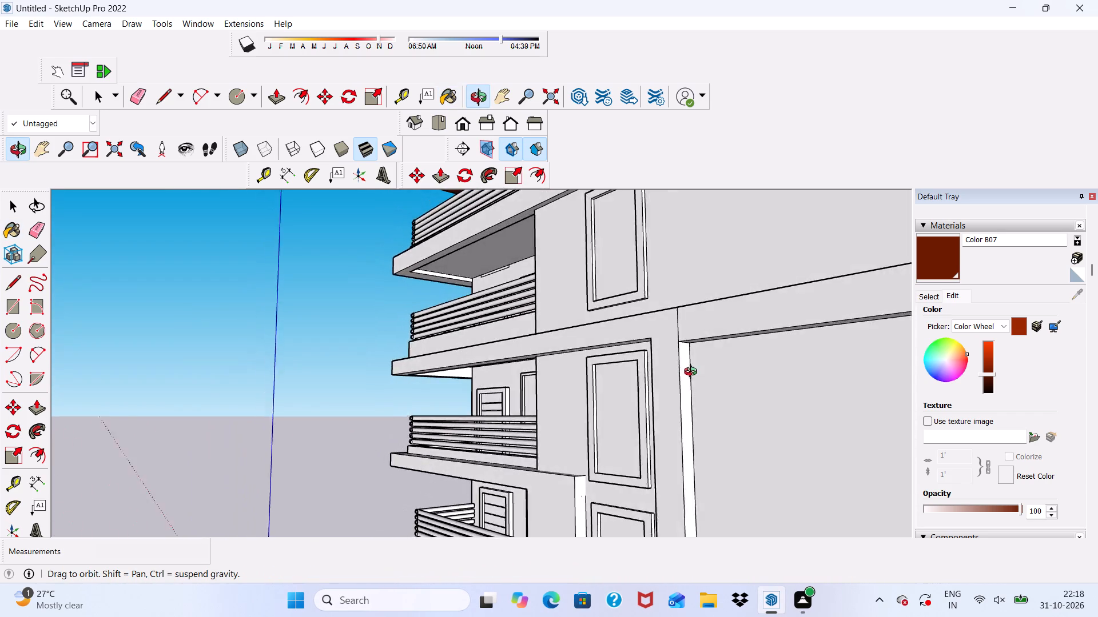
pyautogui.moveTo(693, 373); pyautogui.dragTo(685, 375, button='middle')
pyautogui.scroll(4, 684, 375)
pyautogui.click(642, 354)
pyautogui.scroll(3, 658, 368)
pyautogui.click(662, 368)
pyautogui.scroll(-4, 664, 368)
pyautogui.moveTo(619, 367); pyautogui.dragTo(798, 346, button='middle')
pyautogui.scroll(11, 555, 345)
pyautogui.click(558, 358)
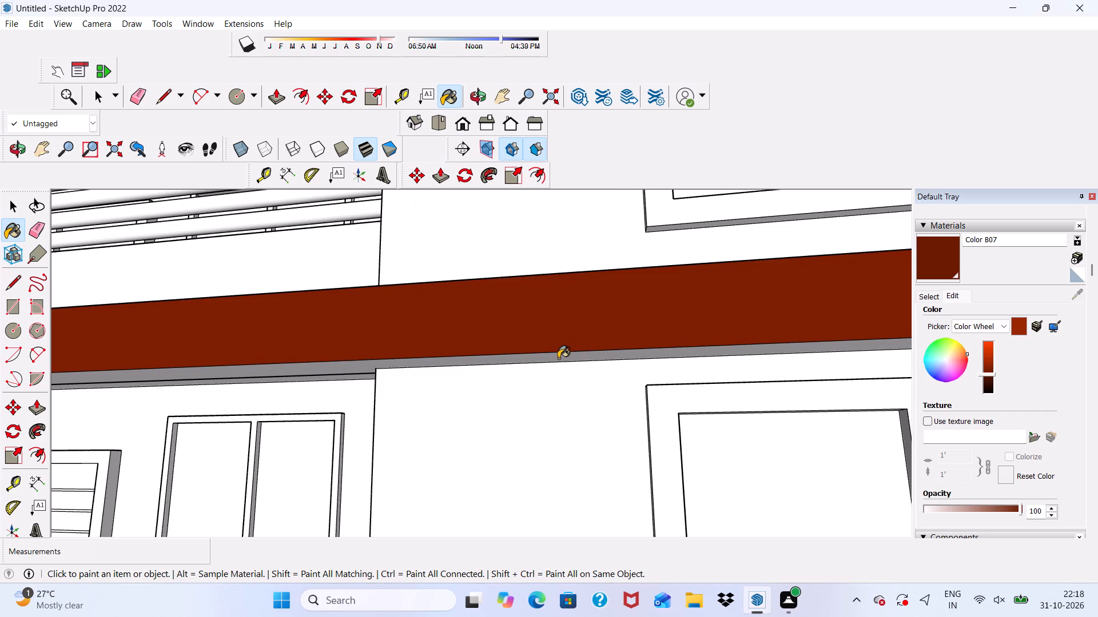
# Paint the lower frame's face on the building's side elevation and the top surface of its upper beam with Color B07.
pyautogui.scroll(-18, 556, 358)
pyautogui.moveTo(567, 350); pyautogui.dragTo(892, 382, button='middle')
pyautogui.scroll(6, 594, 336)
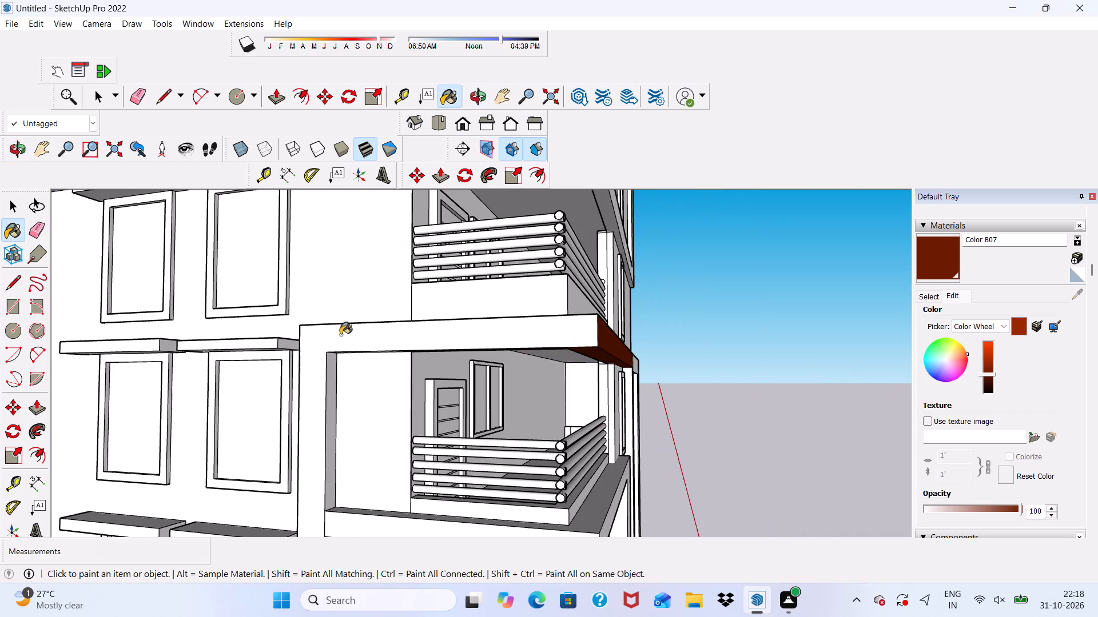
pyautogui.click(359, 344)
pyautogui.moveTo(384, 324); pyautogui.dragTo(400, 425, button='middle')
pyautogui.scroll(3, 388, 393)
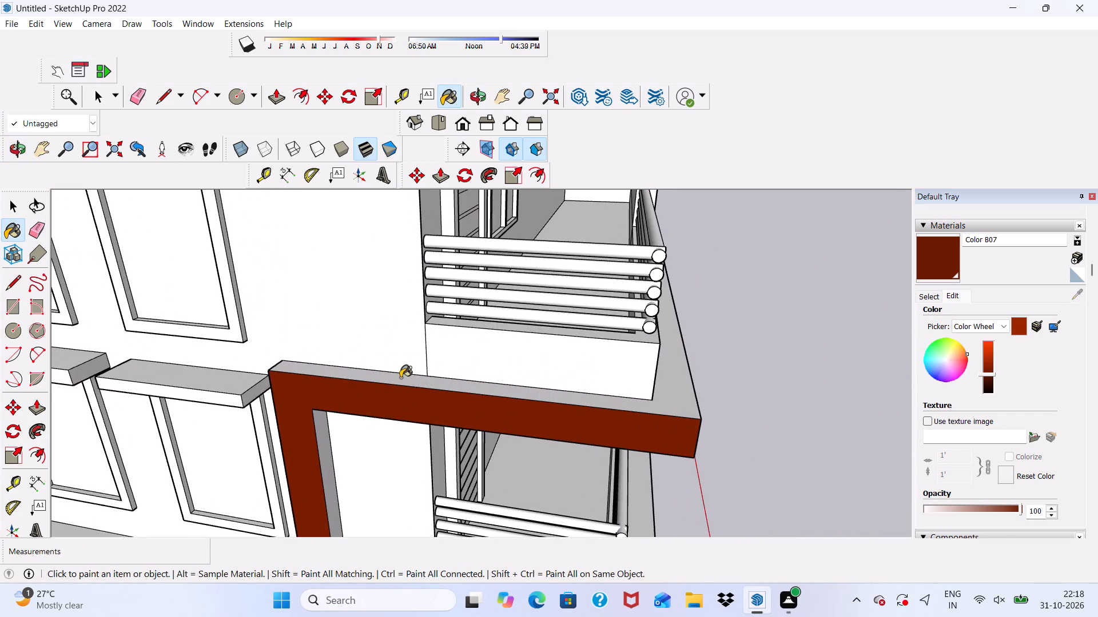
pyautogui.click(400, 378)
# Paint the inner face of the lower frame's rear side post beside its upper balcony with Color B07.
pyautogui.scroll(-2, 510, 411)
pyautogui.moveTo(591, 416); pyautogui.dragTo(461, 156, button='middle')
pyautogui.scroll(5, 499, 247)
pyautogui.scroll(-2, 406, 293)
pyautogui.scroll(2, 248, 400)
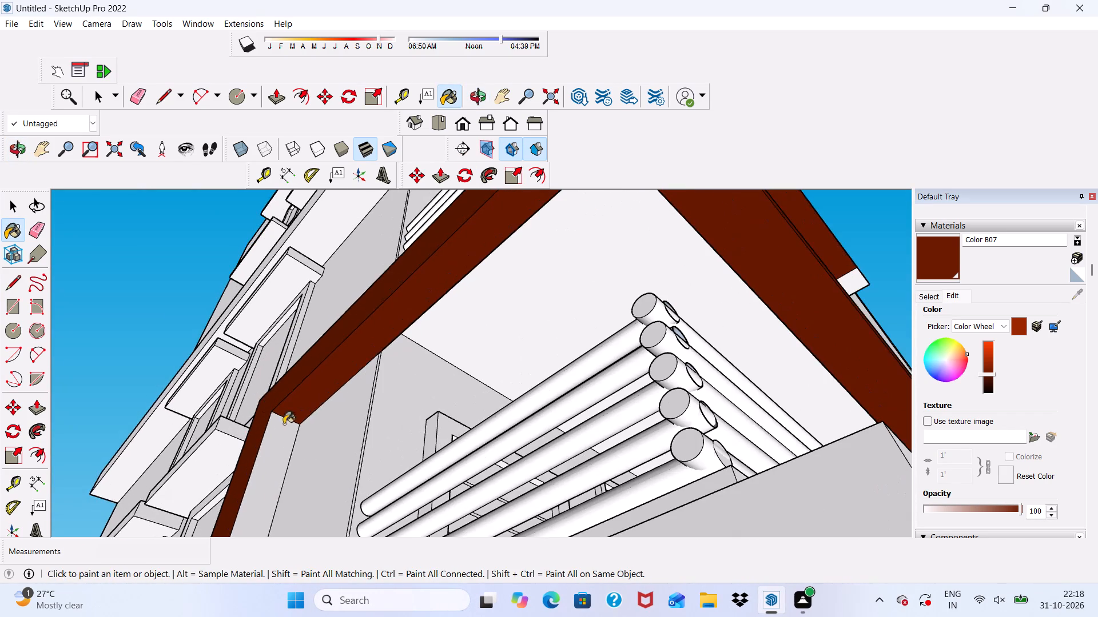
pyautogui.click(275, 438)
# Paint the side, front and top faces of the lower frame's middle slab with Color B07.
pyautogui.scroll(-12, 293, 352)
pyautogui.moveTo(449, 352); pyautogui.dragTo(410, 486, button='middle')
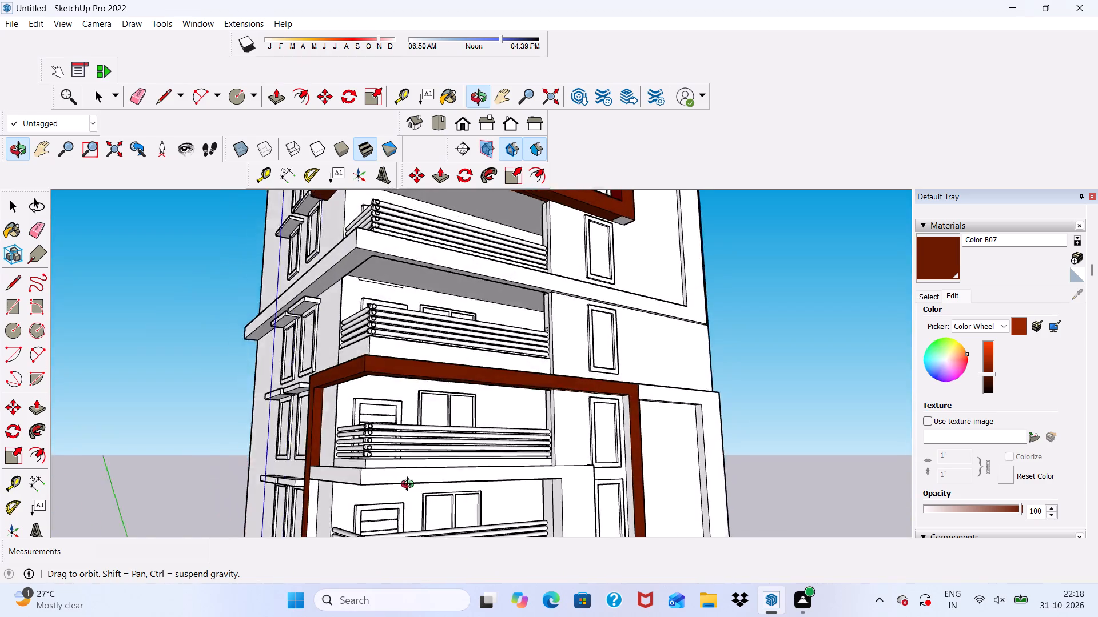
pyautogui.moveTo(410, 486); pyautogui.dragTo(390, 494, button='middle')
pyautogui.scroll(11, 373, 504)
pyautogui.scroll(3, 329, 443)
pyautogui.click(328, 437)
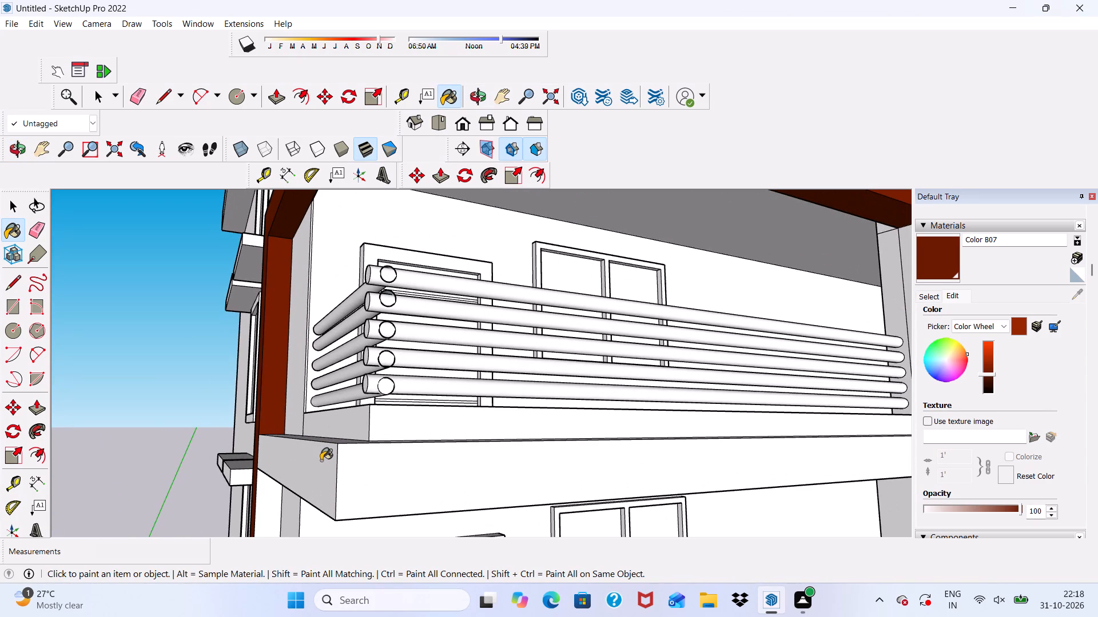
pyautogui.click(321, 460)
pyautogui.click(331, 443)
pyautogui.scroll(1, 350, 462)
pyautogui.click(351, 464)
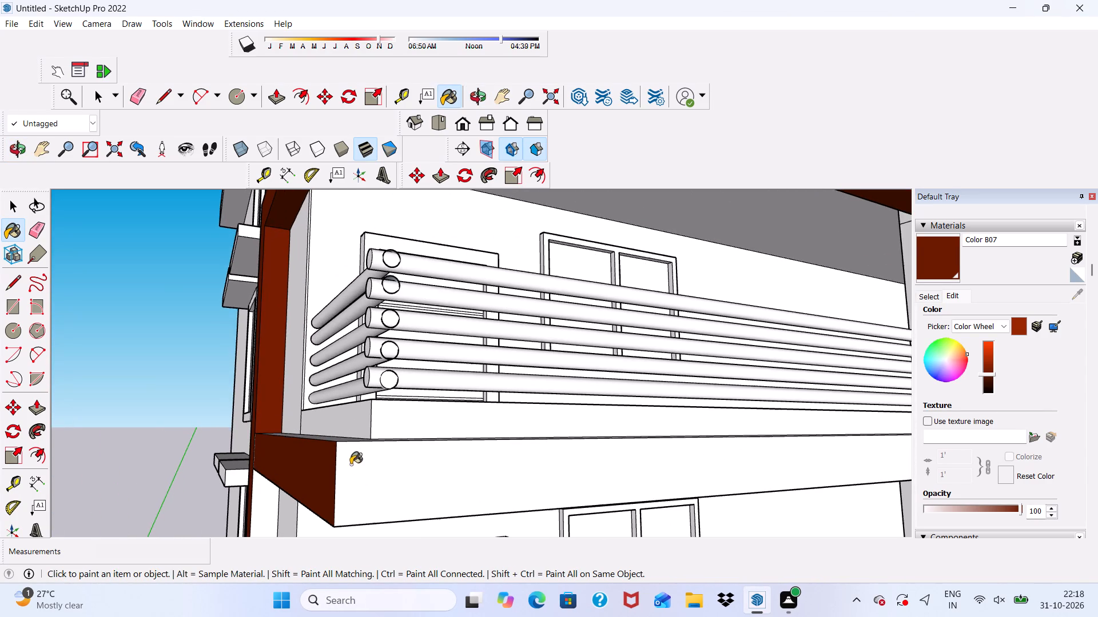
pyautogui.scroll(-2, 343, 435)
pyautogui.moveTo(355, 431); pyautogui.dragTo(437, 508, button='middle')
pyautogui.click(364, 492)
# Paint the balcony-facing inner face of the lower frame's solid front panel with Color B07.
pyautogui.scroll(-6, 251, 416)
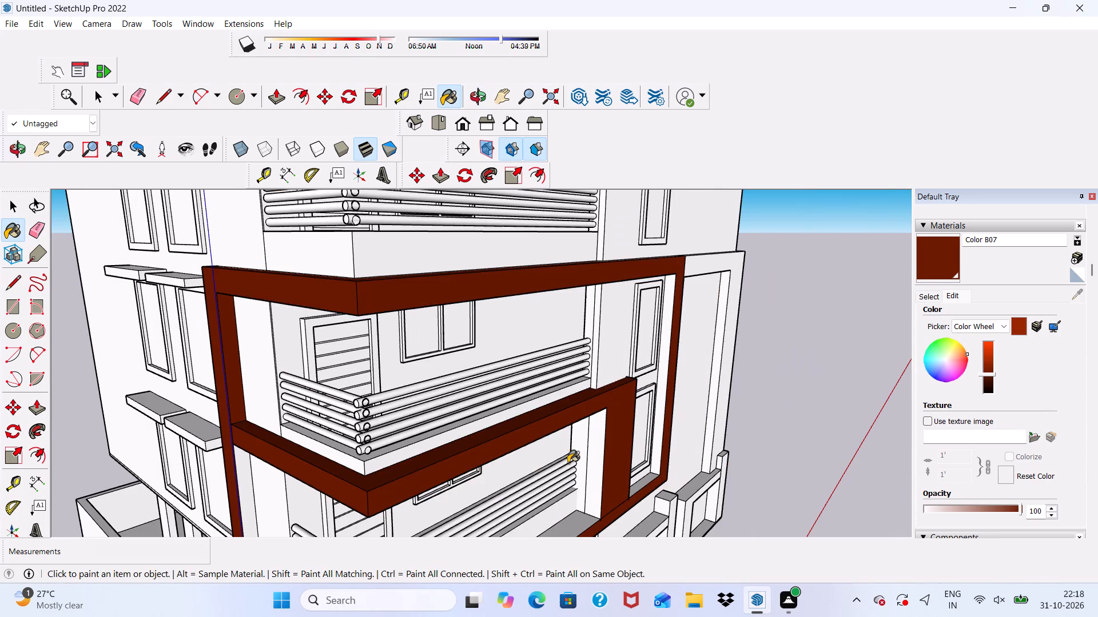
pyautogui.moveTo(654, 352); pyautogui.dragTo(657, 196, button='middle')
pyautogui.scroll(6, 611, 353)
pyautogui.scroll(-2, 602, 367)
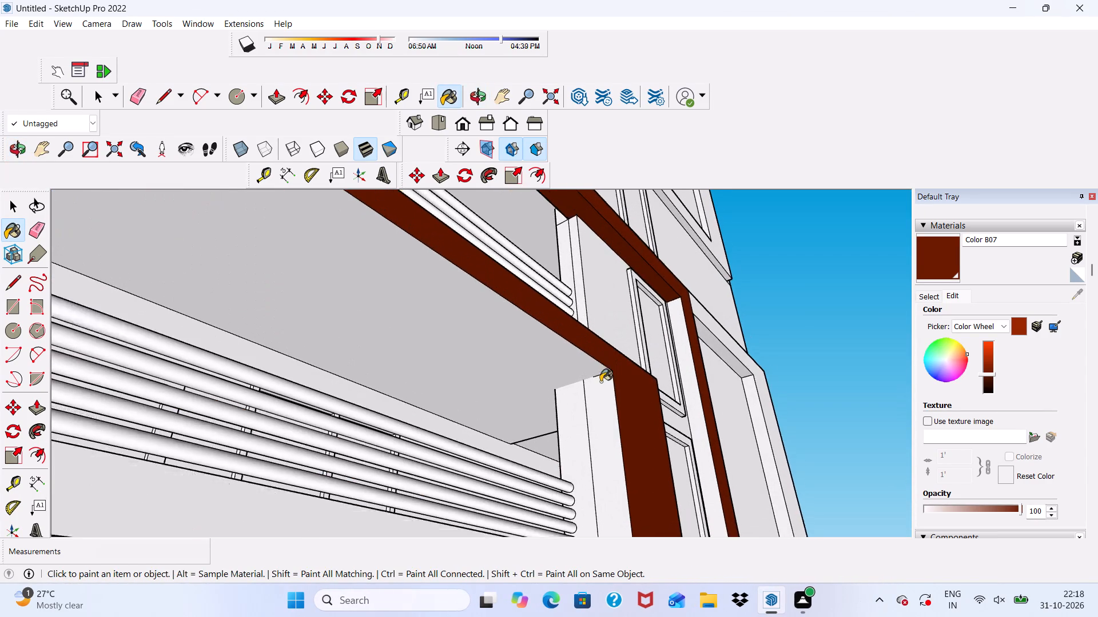
pyautogui.scroll(-1, 600, 382)
pyautogui.click(600, 390)
# Paint the inner face of the rear side post beside the lower frame's bottom balcony with Color B07.
pyautogui.scroll(-7, 590, 363)
pyautogui.moveTo(602, 407); pyautogui.dragTo(541, 472, button='middle')
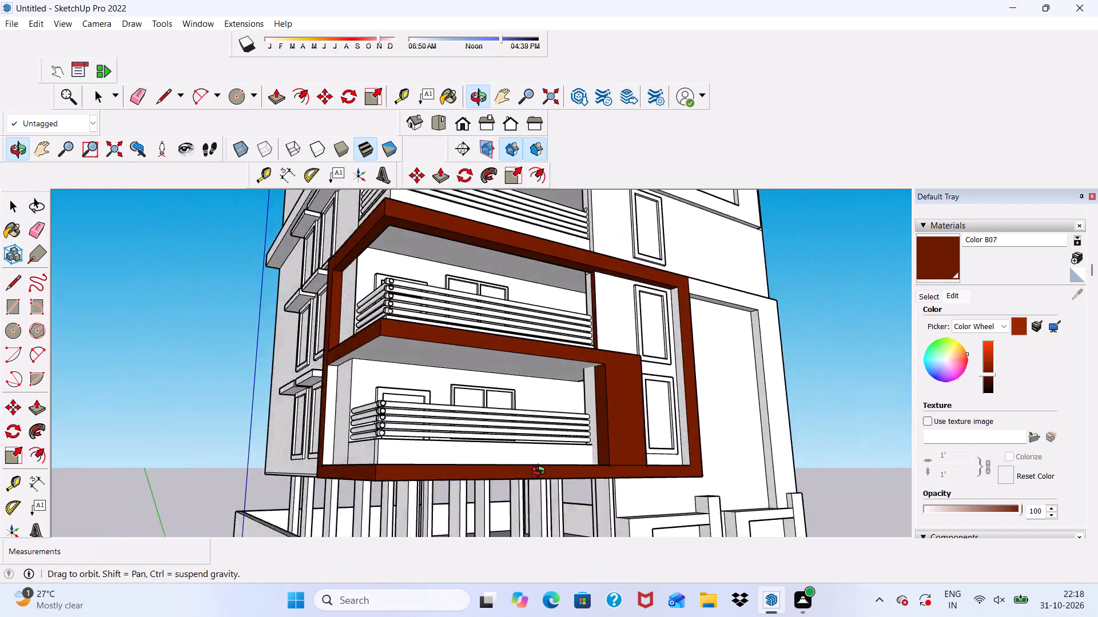
pyautogui.moveTo(541, 472); pyautogui.dragTo(656, 425, button='middle')
pyautogui.scroll(9, 321, 411)
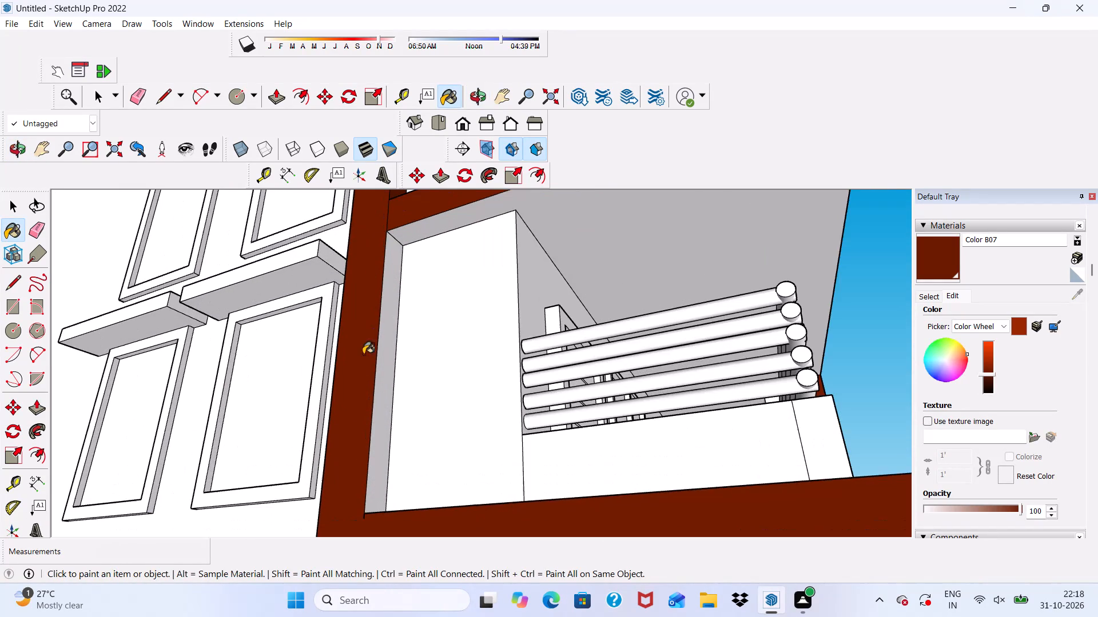
pyautogui.click(377, 363)
# Paint the top face of the lower frame's bottom beam around the balcony parapet with Color B07.
pyautogui.scroll(-6, 369, 391)
pyautogui.scroll(-4, 420, 298)
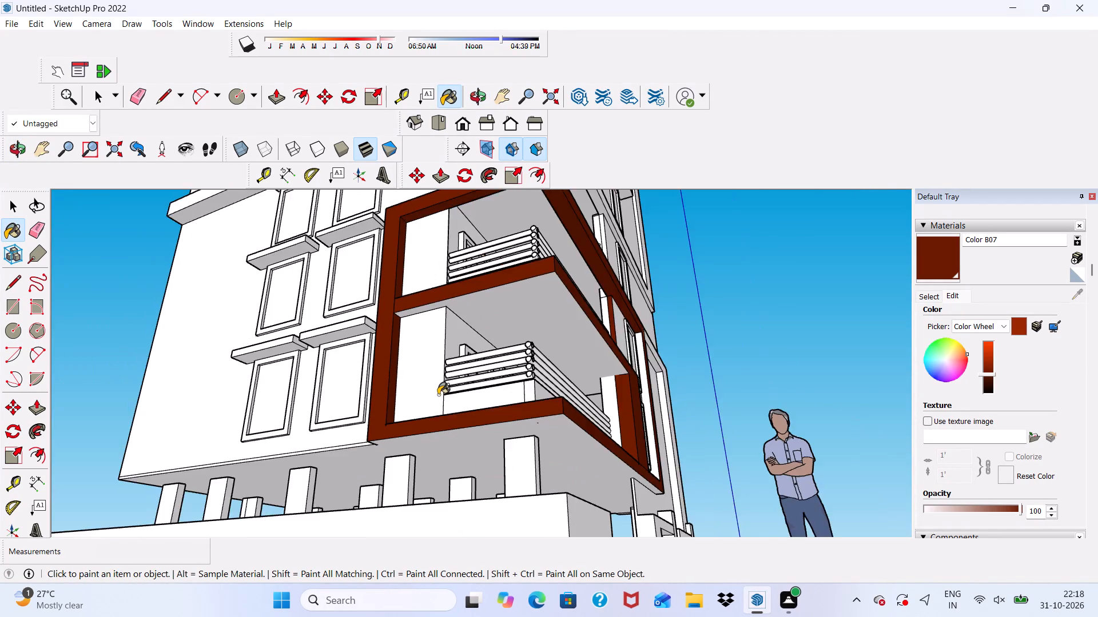
pyautogui.moveTo(445, 386); pyautogui.dragTo(337, 522, button='middle')
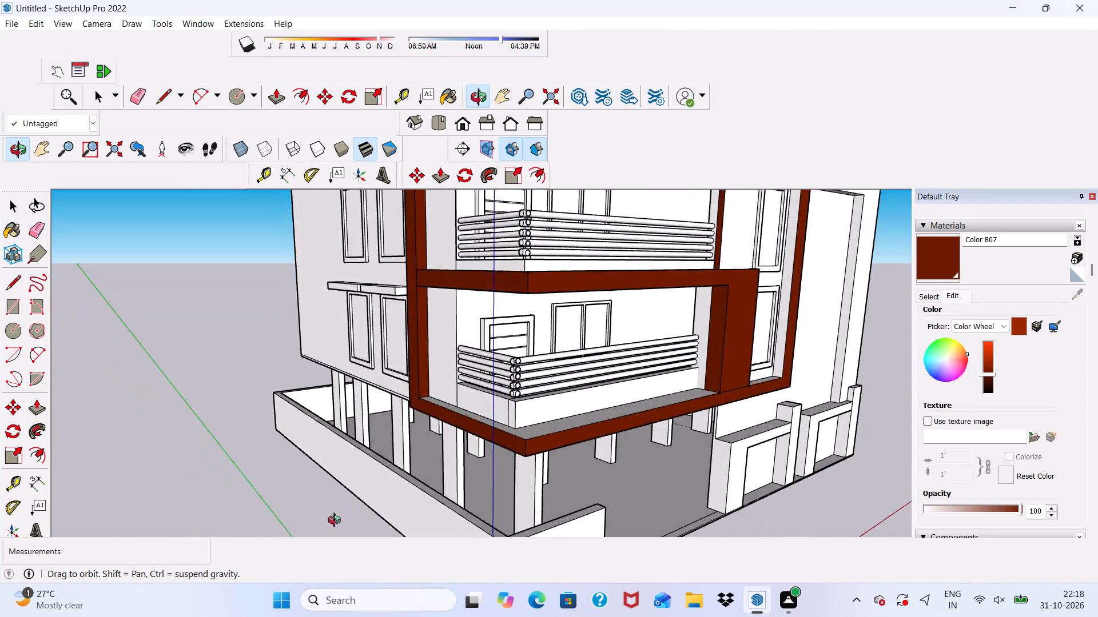
pyautogui.moveTo(337, 522); pyautogui.dragTo(337, 538, button='middle')
pyautogui.scroll(6, 483, 500)
pyautogui.click(590, 335)
# Paint the window-facing side of the lower frame's solid front panel with Color B07.
pyautogui.scroll(-7, 588, 338)
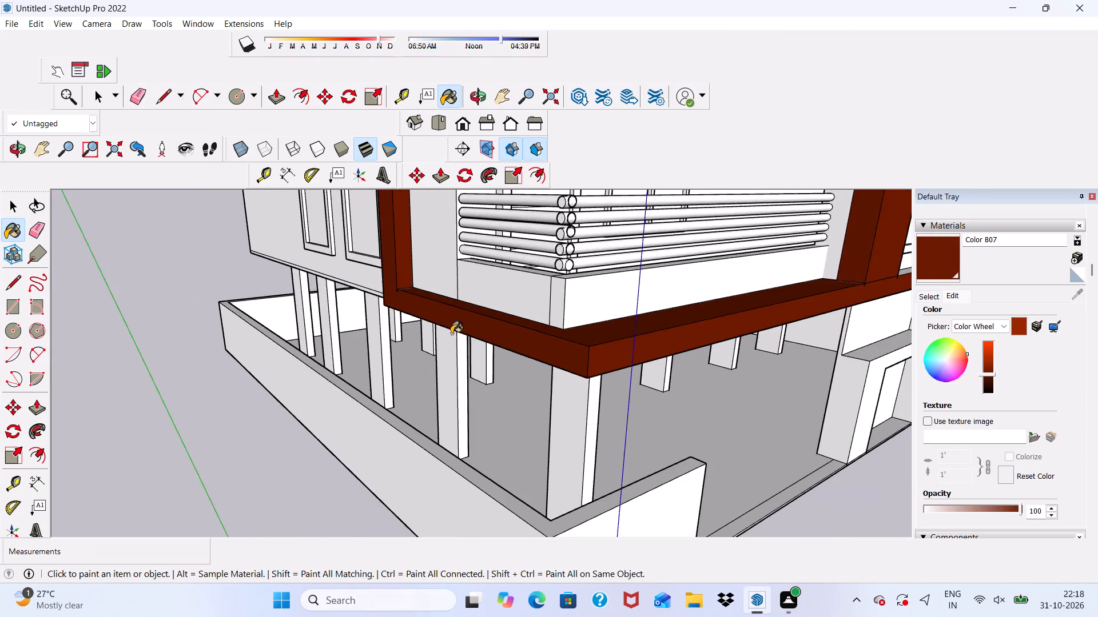
pyautogui.scroll(-2, 451, 334)
pyautogui.scroll(1, 643, 287)
pyautogui.moveTo(714, 326); pyautogui.dragTo(360, 345, button='middle')
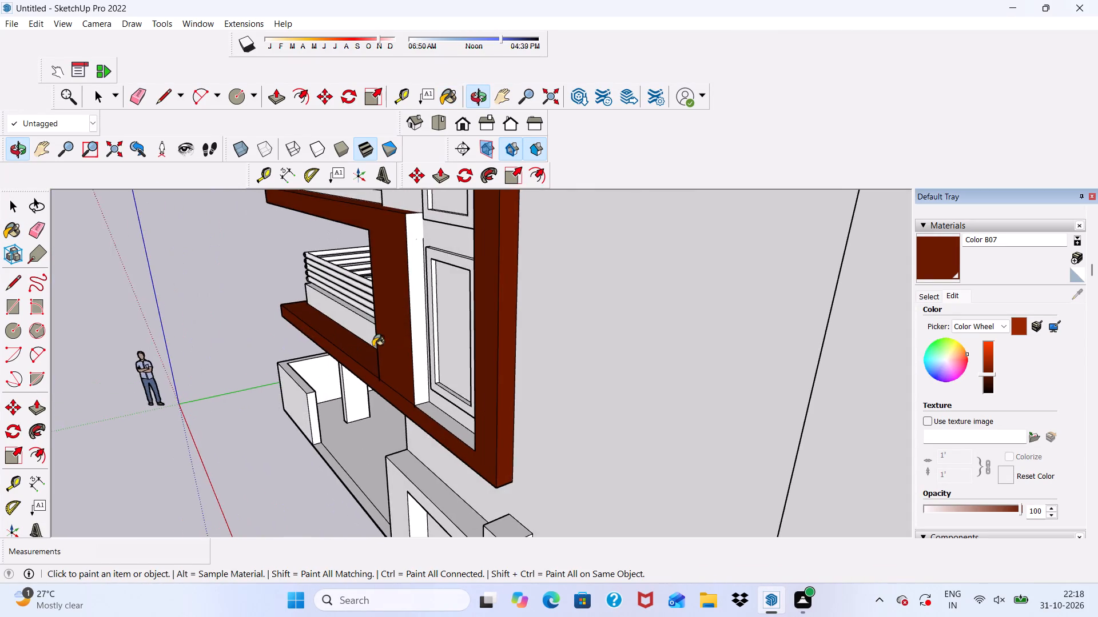
pyautogui.scroll(5, 410, 329)
pyautogui.click(422, 323)
# Paint the lower frame's bottom ledge below the front windows and the adjoining inner post face with Color B07.
pyautogui.scroll(-2, 404, 364)
pyautogui.moveTo(405, 390); pyautogui.dragTo(535, 413, button='middle')
pyautogui.scroll(5, 607, 437)
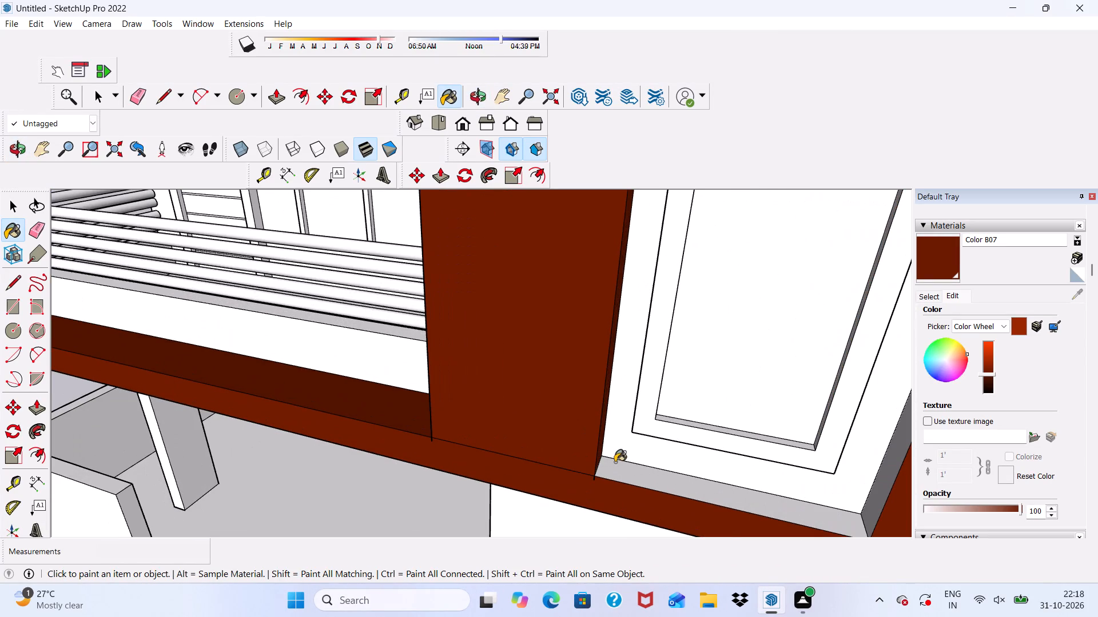
pyautogui.click(618, 471)
pyautogui.scroll(-5, 266, 443)
pyautogui.moveTo(233, 467); pyautogui.dragTo(475, 455, button='middle')
pyautogui.scroll(6, 712, 342)
pyautogui.click(714, 342)
# Paint the outer return face of the lower frame's rear side post next to the side-elevation windows with Color B07.
pyautogui.scroll(-20, 683, 347)
pyautogui.scroll(-1, 683, 347)
pyautogui.moveTo(593, 388); pyautogui.dragTo(489, 151, button='middle')
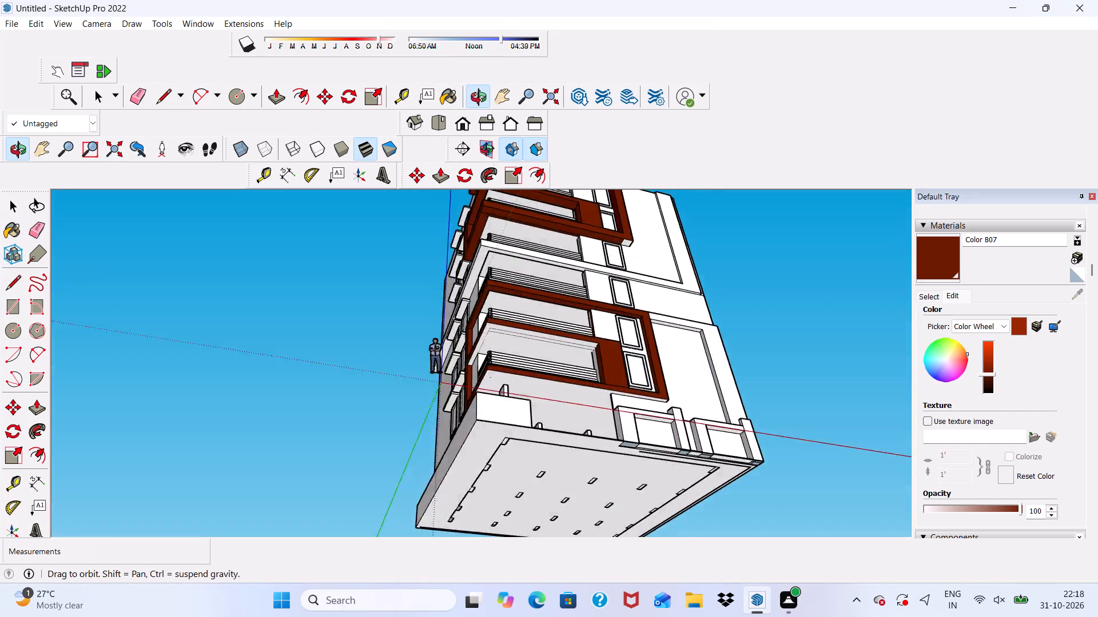
pyautogui.moveTo(489, 151); pyautogui.dragTo(763, 413, button='middle')
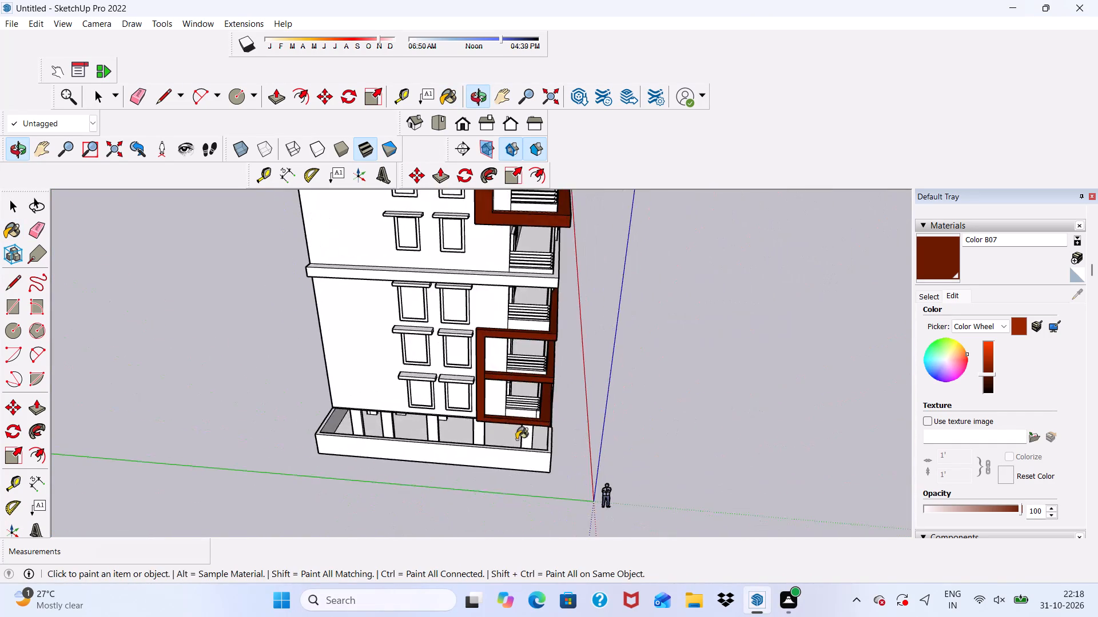
pyautogui.scroll(7, 508, 410)
pyautogui.moveTo(505, 402); pyautogui.dragTo(669, 388, button='middle')
pyautogui.scroll(9, 488, 393)
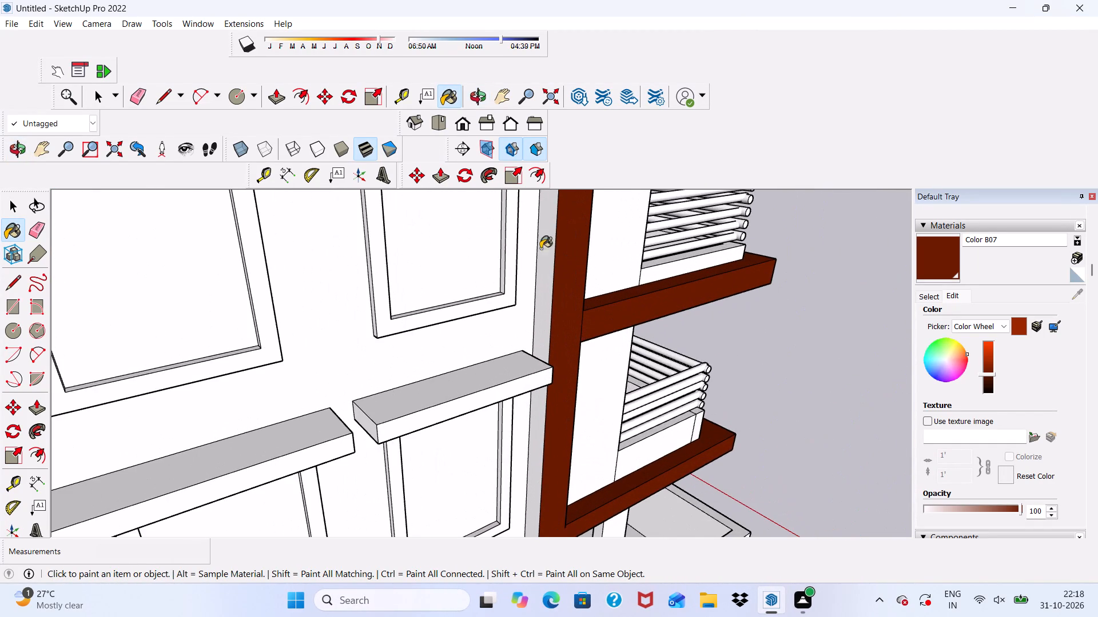
pyautogui.click(546, 250)
# Examine the lower frame from the front, from underneath and around its bottom balcony parapet for unpainted faces.
pyautogui.scroll(-12, 530, 262)
pyautogui.moveTo(602, 394); pyautogui.dragTo(74, 289, button='middle')
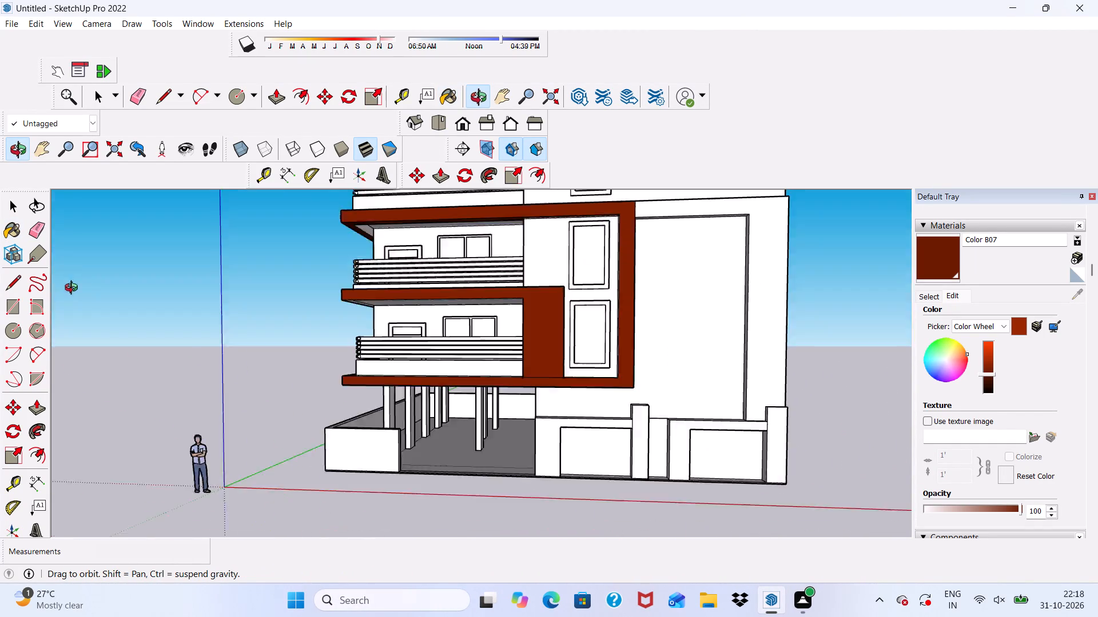
pyautogui.moveTo(74, 289); pyautogui.dragTo(249, 209, button='middle')
pyautogui.scroll(10, 430, 313)
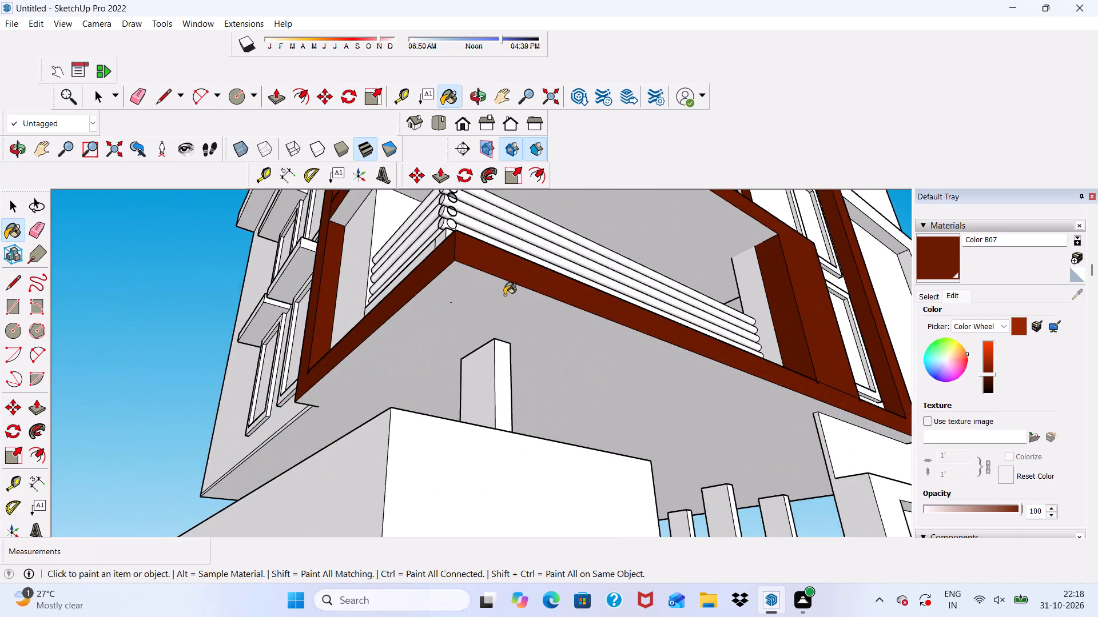
pyautogui.scroll(4, 504, 295)
pyautogui.scroll(-1, 495, 270)
pyautogui.moveTo(486, 325); pyautogui.dragTo(416, 453, button='middle')
pyautogui.scroll(1, 412, 436)
pyautogui.scroll(-5, 355, 388)
pyautogui.scroll(6, 334, 415)
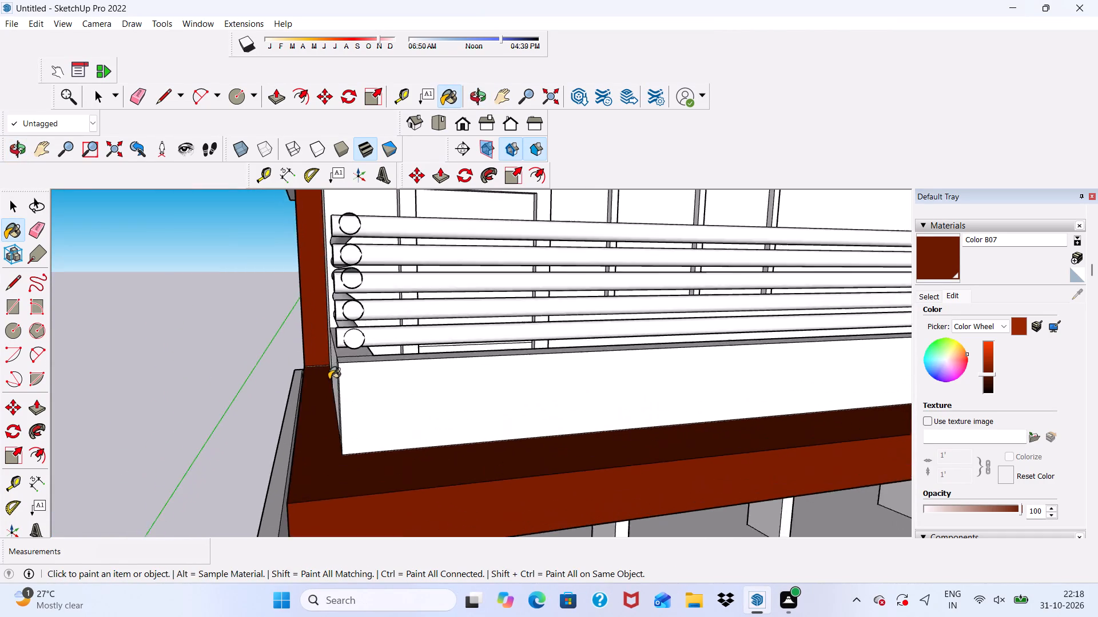
# Examine the lower frame from the front, the side and underneath for faces without the reddish-brown colour.
pyautogui.scroll(-1, 330, 376)
pyautogui.moveTo(332, 380); pyautogui.dragTo(441, 376, button='middle')
pyautogui.scroll(-9, 357, 404)
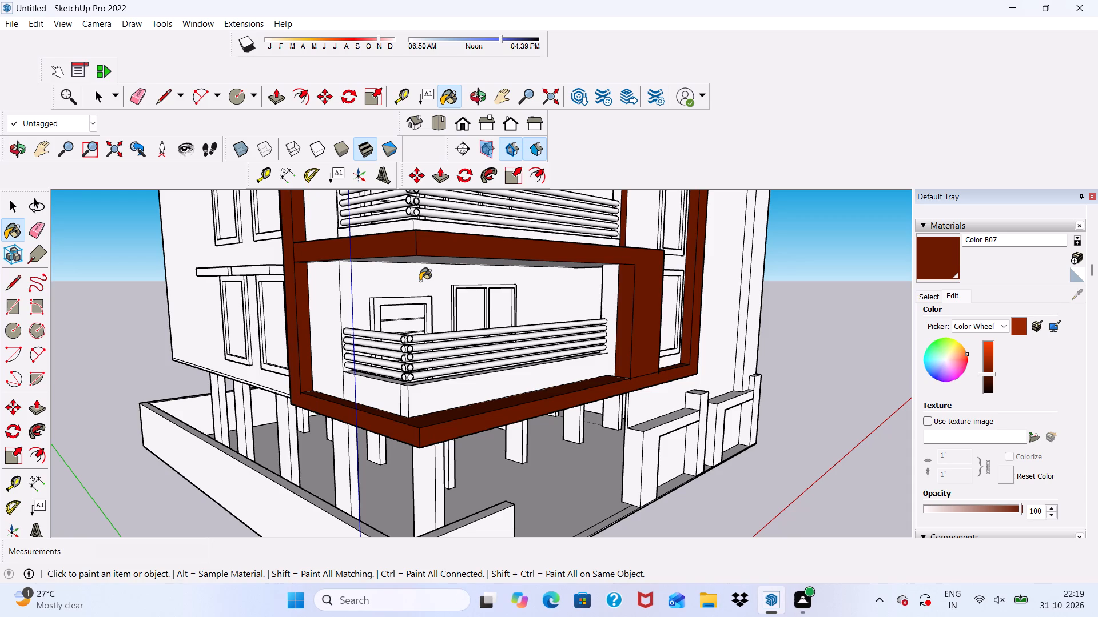
pyautogui.scroll(-3, 481, 261)
pyautogui.moveTo(459, 265); pyautogui.dragTo(343, 248, button='middle')
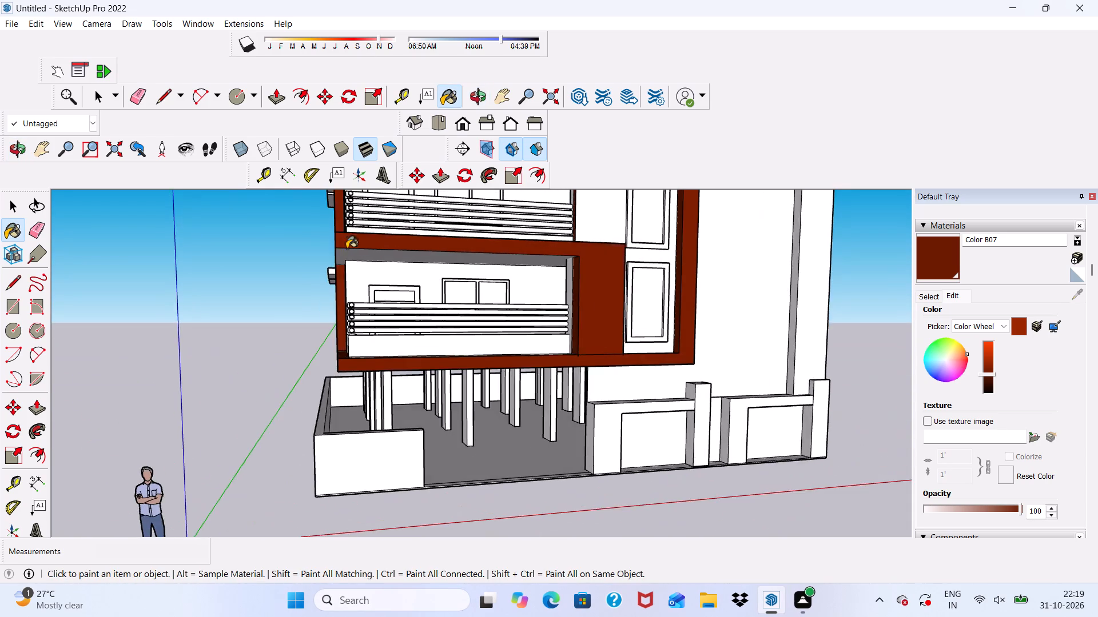
pyautogui.scroll(-5, 364, 280)
pyautogui.scroll(6, 512, 349)
pyautogui.scroll(-1, 521, 312)
pyautogui.moveTo(523, 312); pyautogui.dragTo(596, 307, button='middle')
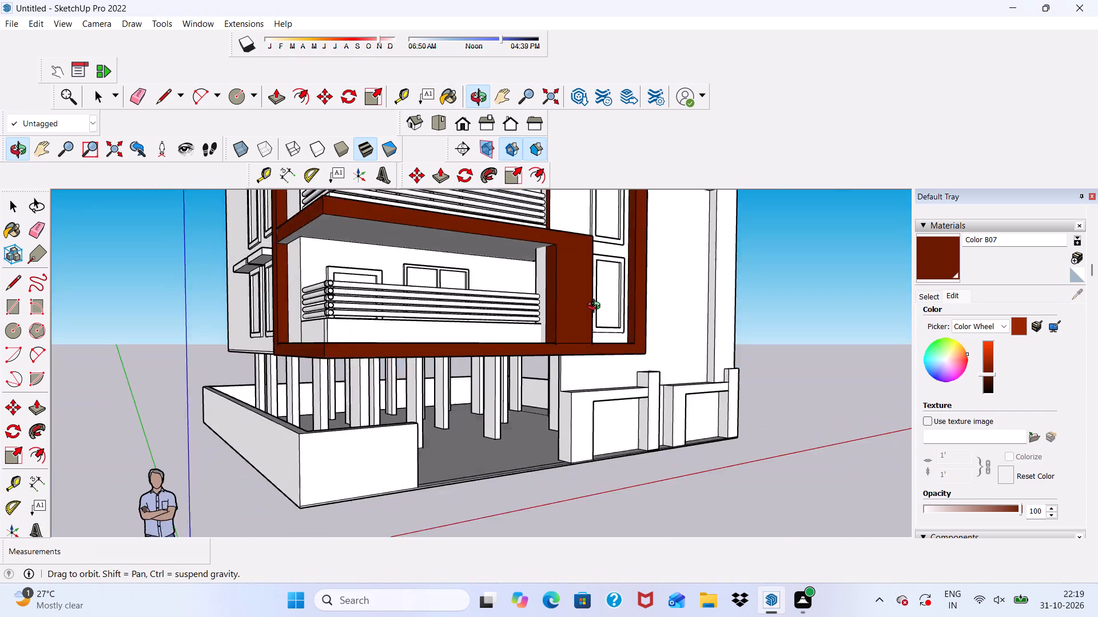
pyautogui.moveTo(596, 307); pyautogui.dragTo(467, 221, button='middle')
pyautogui.scroll(10, 572, 332)
pyautogui.scroll(-6, 520, 299)
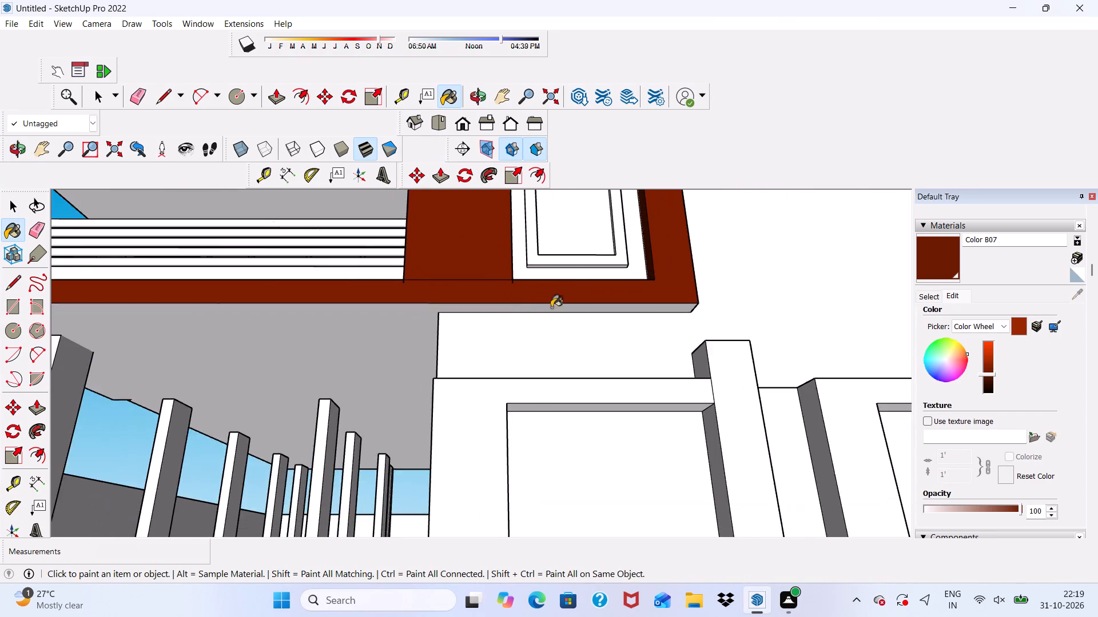
pyautogui.scroll(6, 612, 296)
pyautogui.moveTo(663, 281); pyautogui.dragTo(483, 376, button='middle')
pyautogui.scroll(-16, 483, 376)
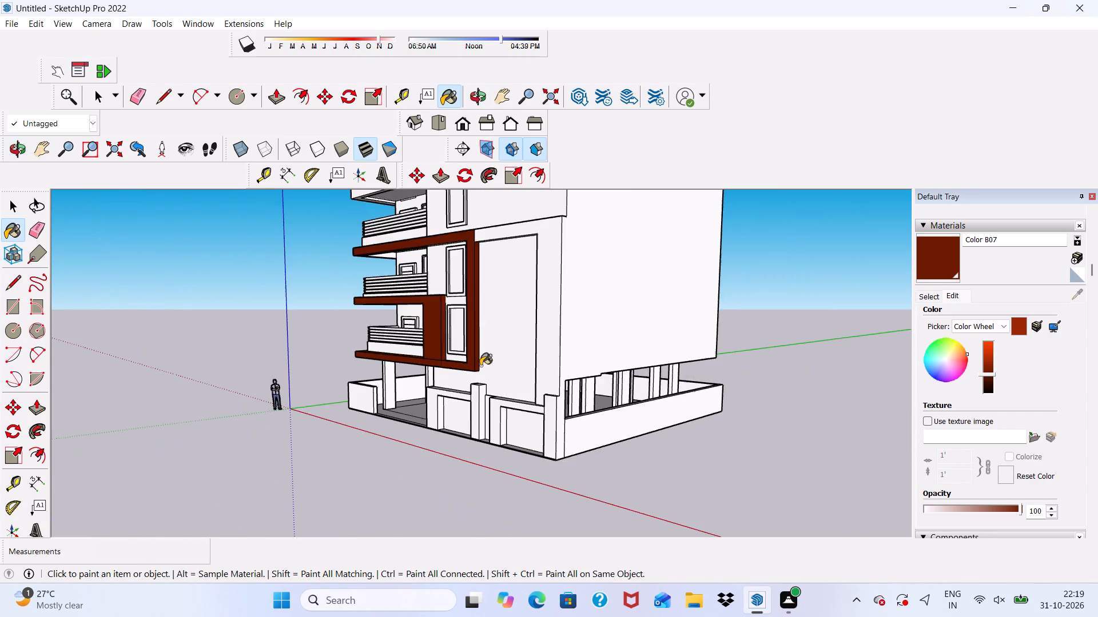
# Review the whole building's facade from above, the front corner and a distance to check both coloured frames.
pyautogui.scroll(-6, 480, 366)
pyautogui.scroll(4, 471, 230)
pyautogui.moveTo(476, 221); pyautogui.dragTo(627, 351, button='middle')
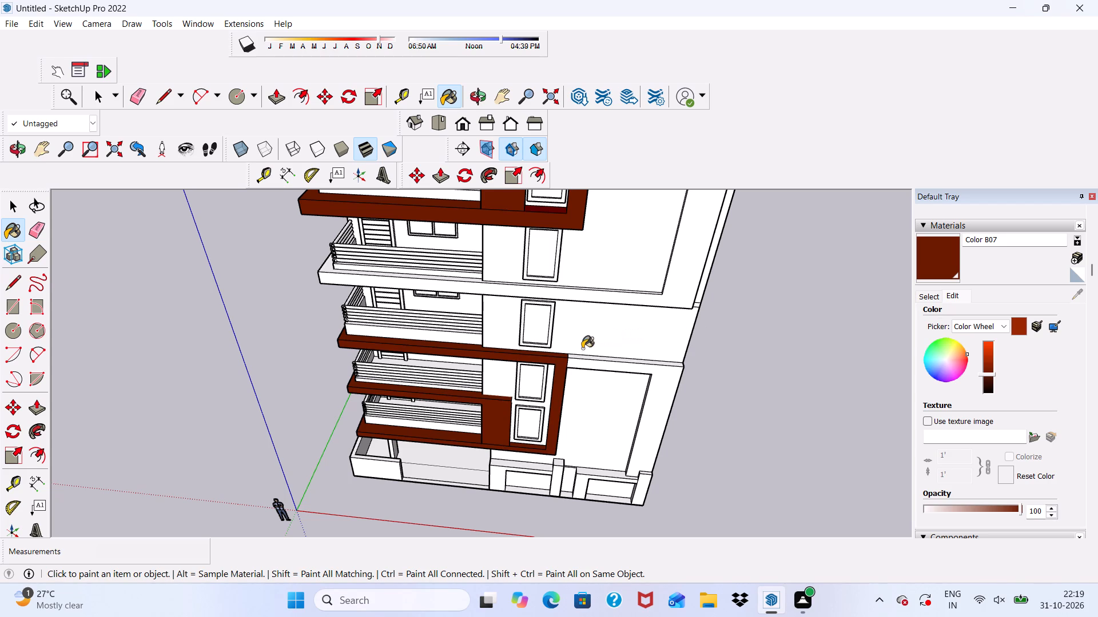
pyautogui.scroll(-3, 522, 412)
pyautogui.scroll(-5, 447, 374)
pyautogui.moveTo(447, 393); pyautogui.dragTo(629, 246, button='middle')
pyautogui.scroll(6, 388, 434)
pyautogui.scroll(-8, 484, 383)
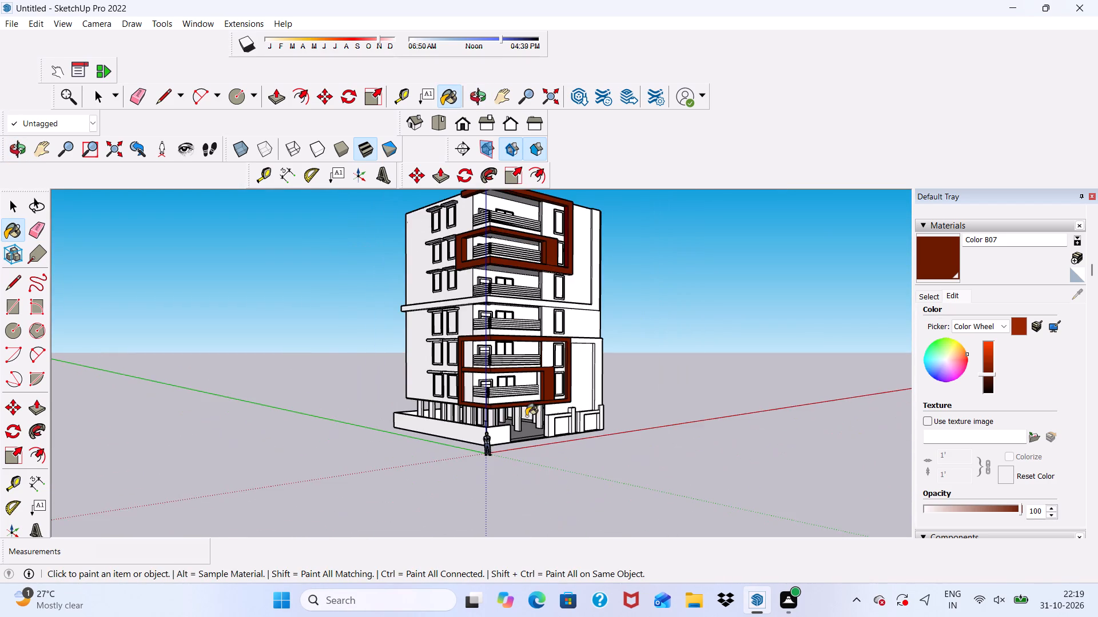
pyautogui.moveTo(533, 416); pyautogui.dragTo(523, 390, button='middle')
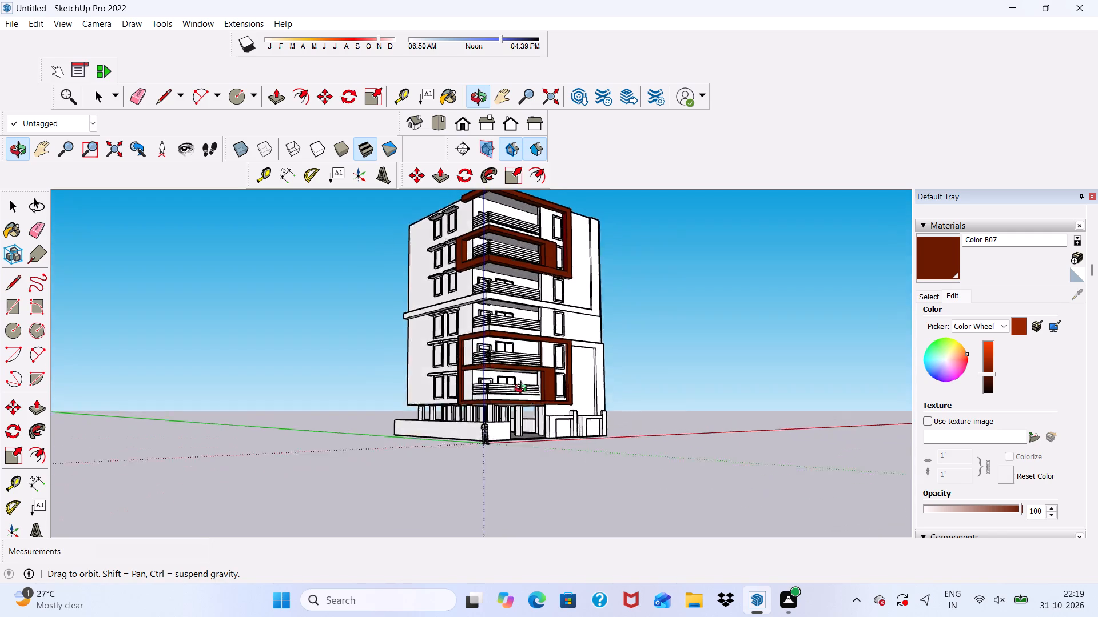
pyautogui.moveTo(523, 390); pyautogui.dragTo(612, 452, button='middle')
pyautogui.scroll(-6, 510, 400)
pyautogui.moveTo(504, 427); pyautogui.dragTo(477, 416, button='middle')
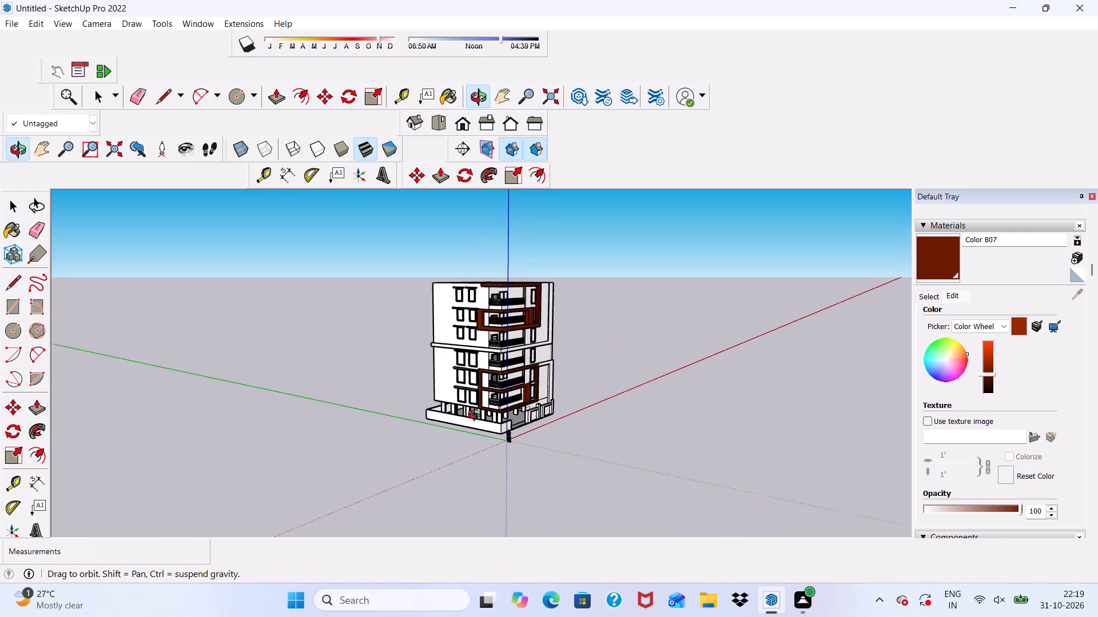
pyautogui.moveTo(477, 416); pyautogui.dragTo(321, 428, button='middle')
pyautogui.scroll(-4, 397, 389)
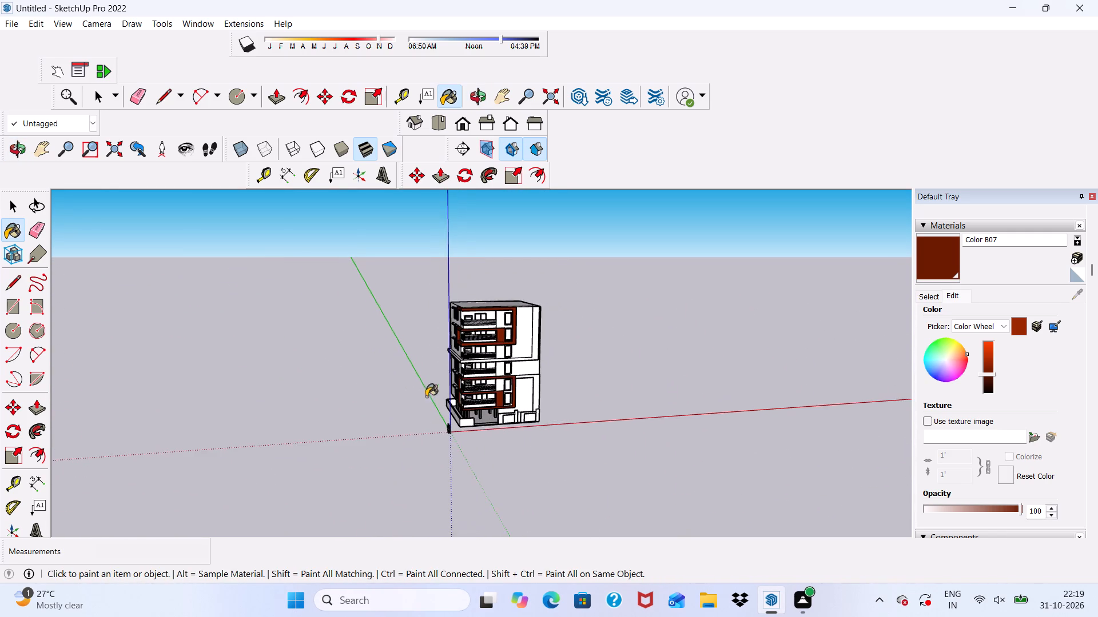
pyautogui.scroll(17, 462, 318)
pyautogui.scroll(-1, 494, 403)
# Paint the unpainted underside corner of the upper frame, beneath its outer side post, with Color B07.
pyautogui.moveTo(499, 398); pyautogui.dragTo(370, 344, button='middle')
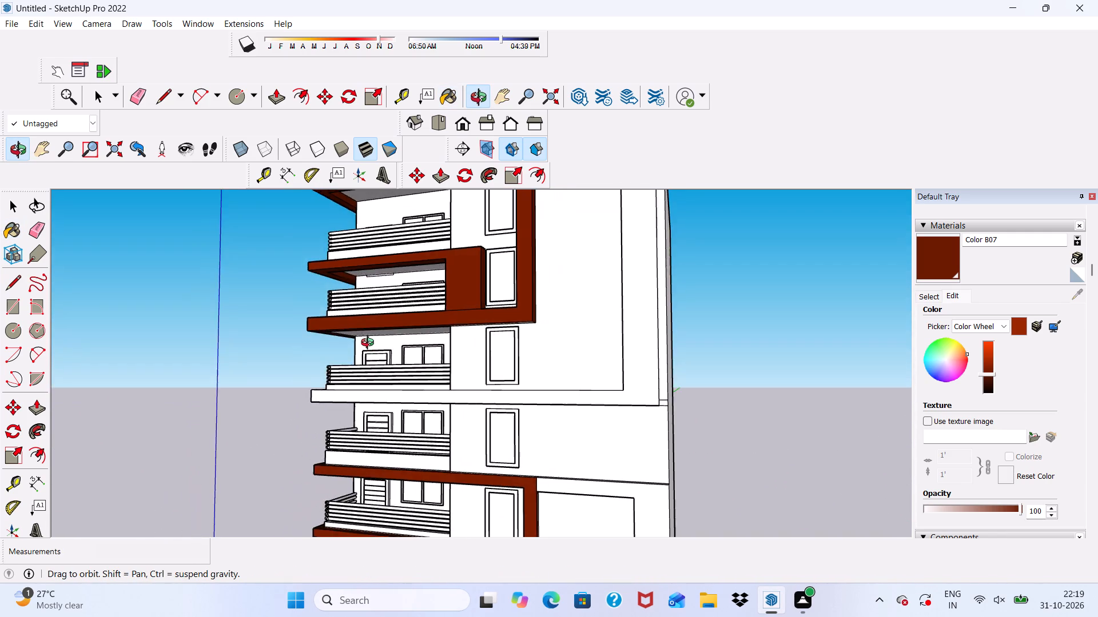
pyautogui.moveTo(370, 344); pyautogui.dragTo(391, 419, button='middle')
pyautogui.scroll(4, 451, 387)
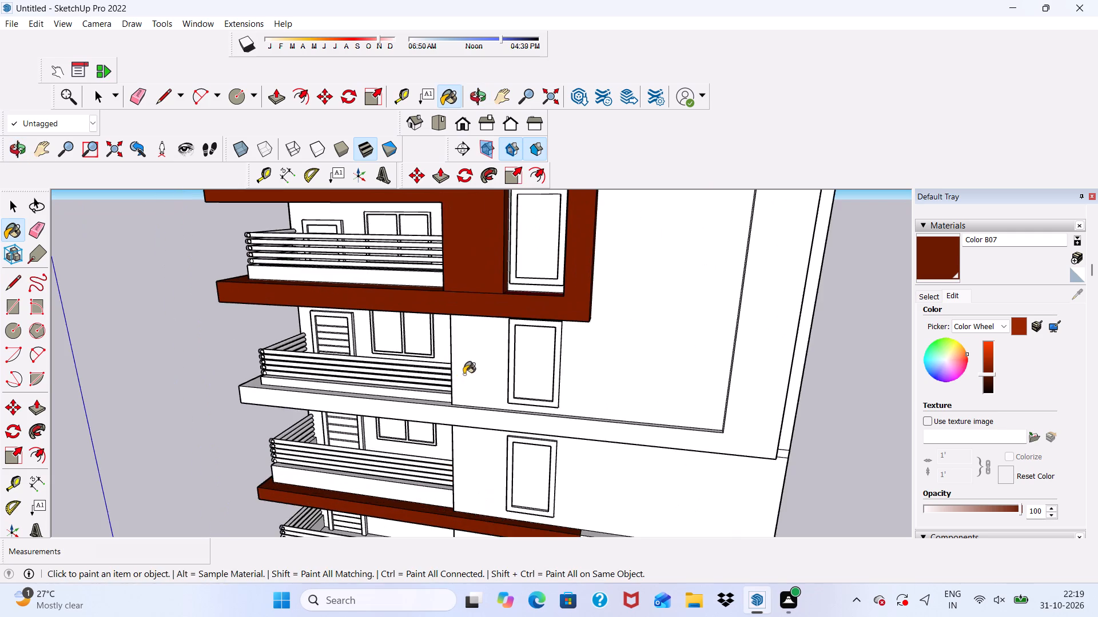
pyautogui.moveTo(511, 379); pyautogui.dragTo(604, 267, button='middle')
pyautogui.scroll(9, 604, 267)
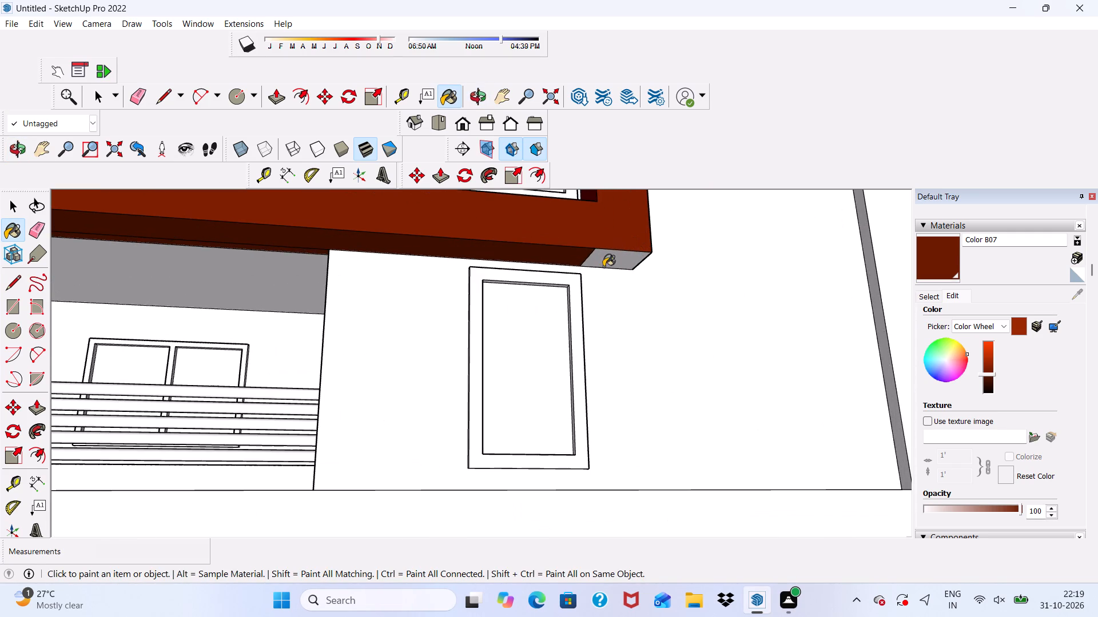
pyautogui.click(617, 259)
pyautogui.scroll(-11, 582, 263)
pyautogui.scroll(10, 558, 277)
pyautogui.click(563, 270)
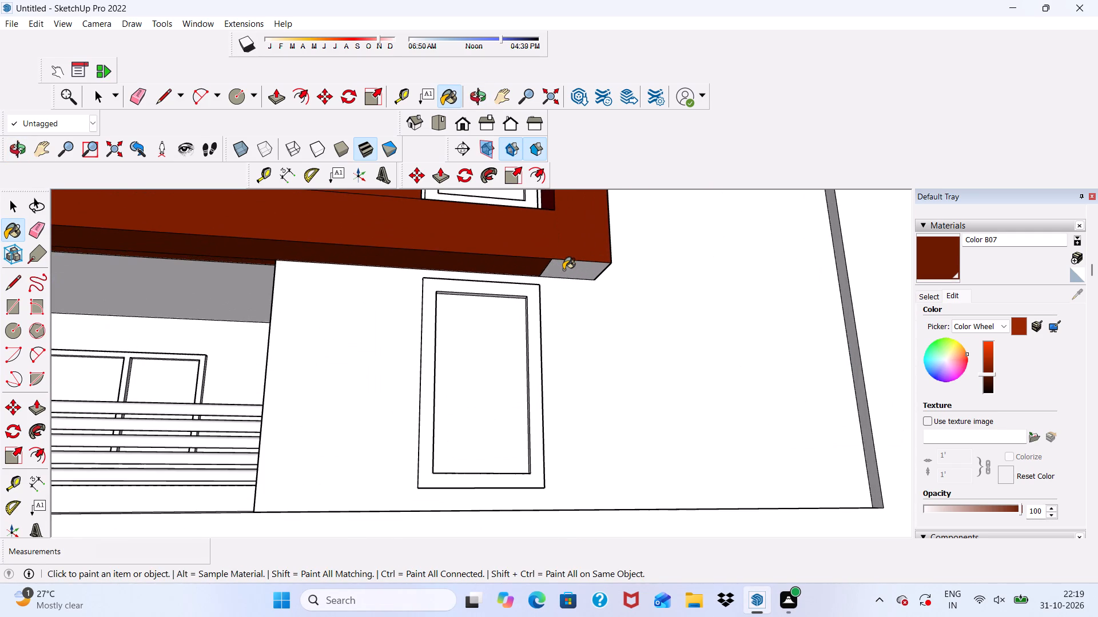
pyautogui.scroll(5, 592, 261)
pyautogui.moveTo(588, 274); pyautogui.dragTo(584, 252, button='middle')
pyautogui.click(949, 253)
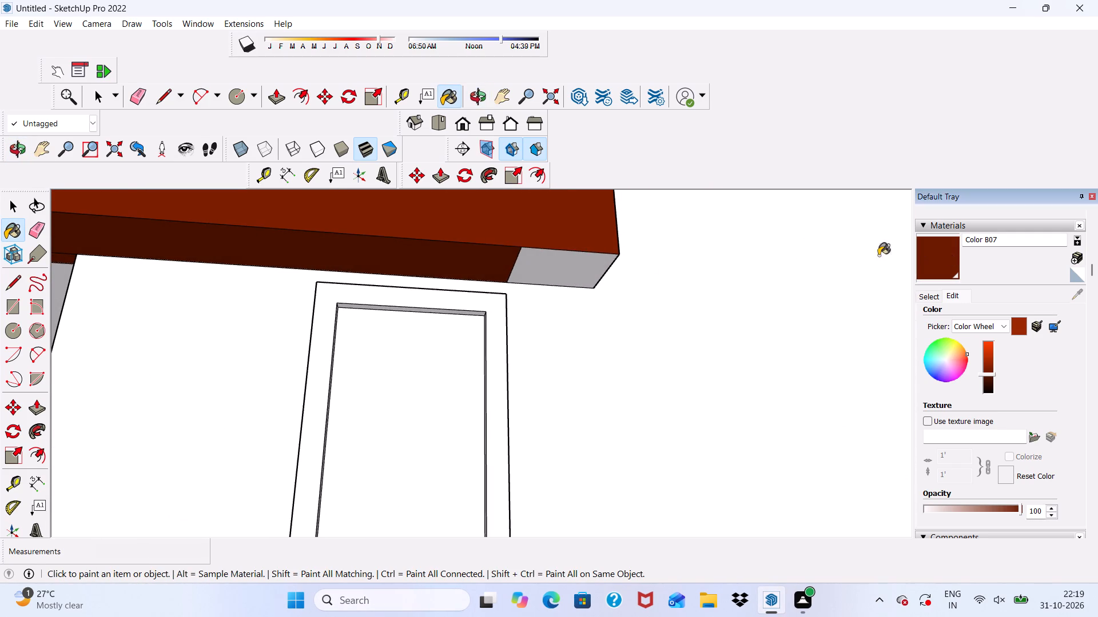
pyautogui.scroll(2, 636, 254)
pyautogui.doubleClick(573, 266)
pyautogui.scroll(-12, 602, 318)
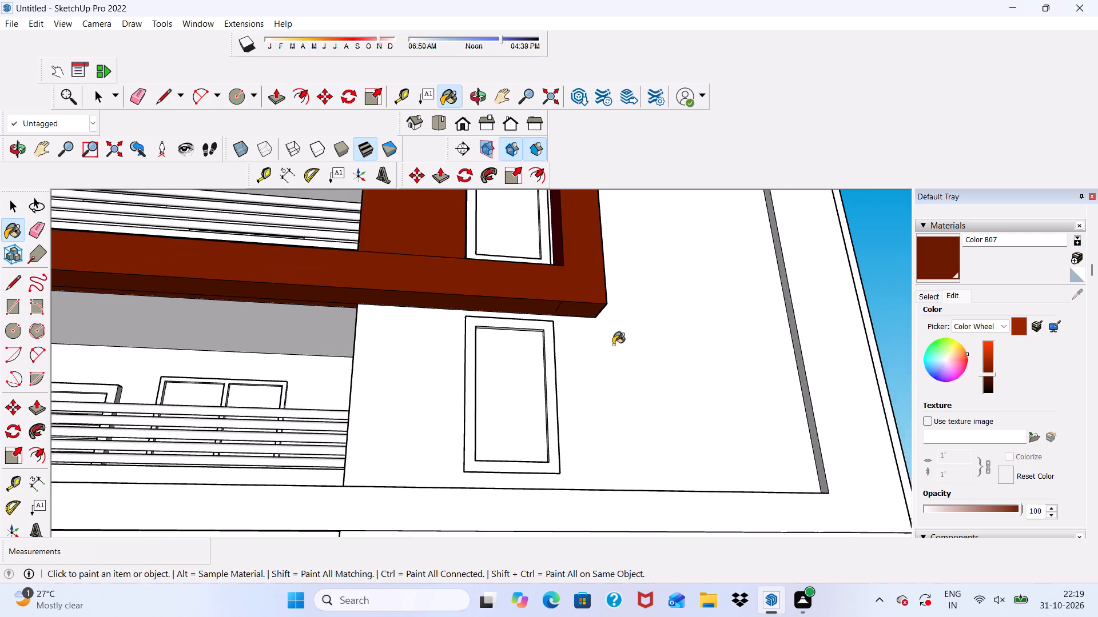
# Paint the wall around the windows inside the upper frame with 0035_Tan from the Colors-Named collection.
pyautogui.moveTo(613, 344); pyautogui.dragTo(554, 539, button='middle')
pyautogui.scroll(-16, 548, 415)
pyautogui.moveTo(547, 413); pyautogui.dragTo(543, 444, button='middle')
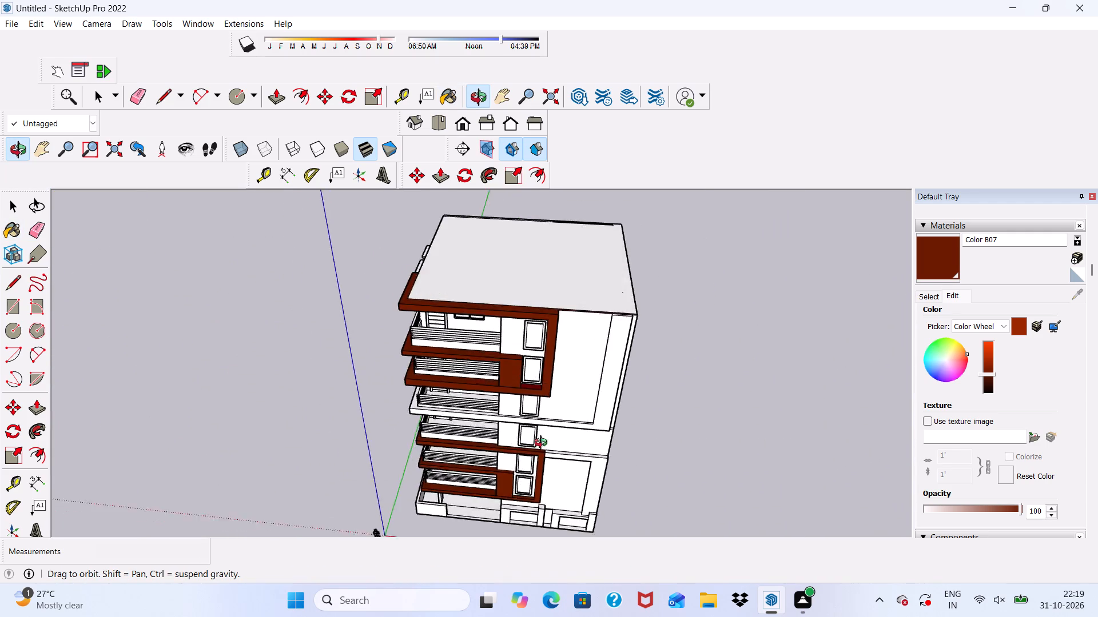
pyautogui.moveTo(543, 444); pyautogui.dragTo(857, 312, button='middle')
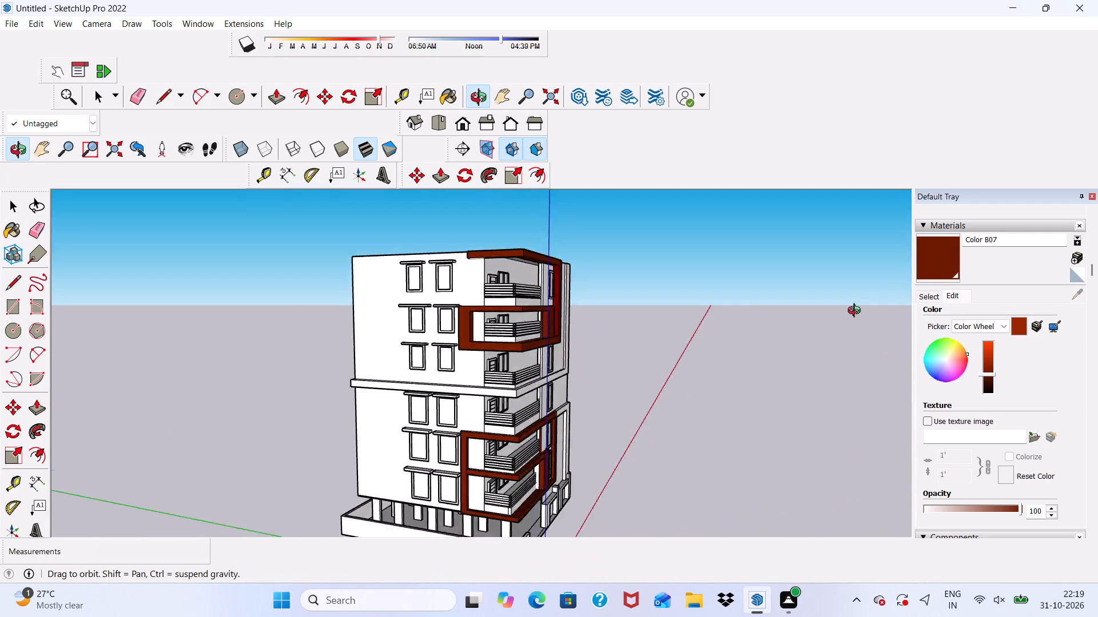
pyautogui.moveTo(857, 312); pyautogui.dragTo(650, 475, button='middle')
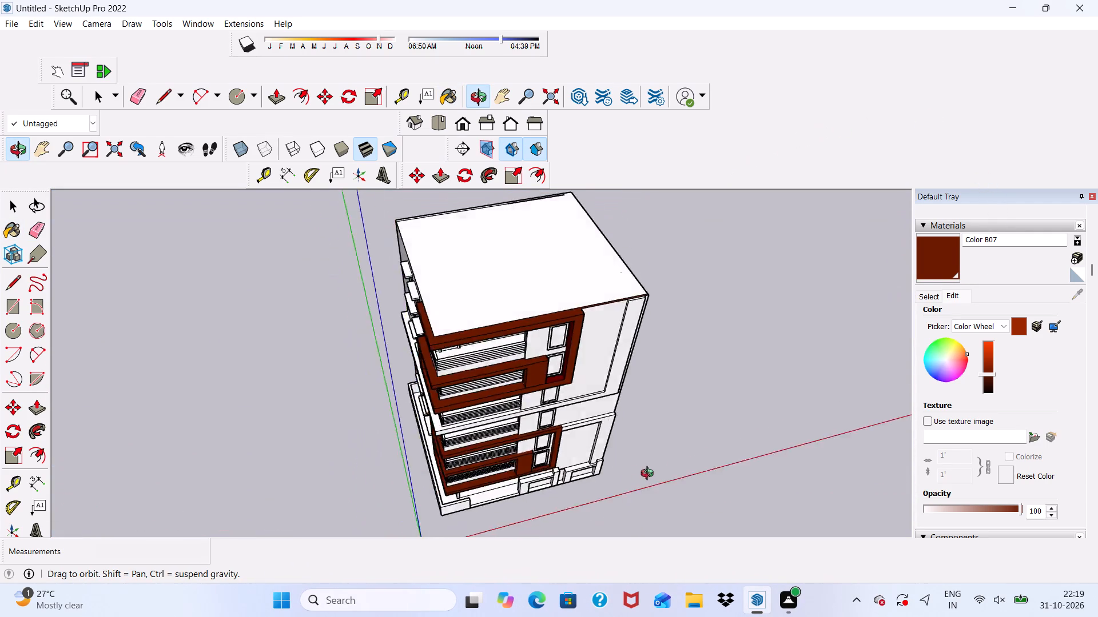
pyautogui.moveTo(650, 475); pyautogui.dragTo(580, 362, button='middle')
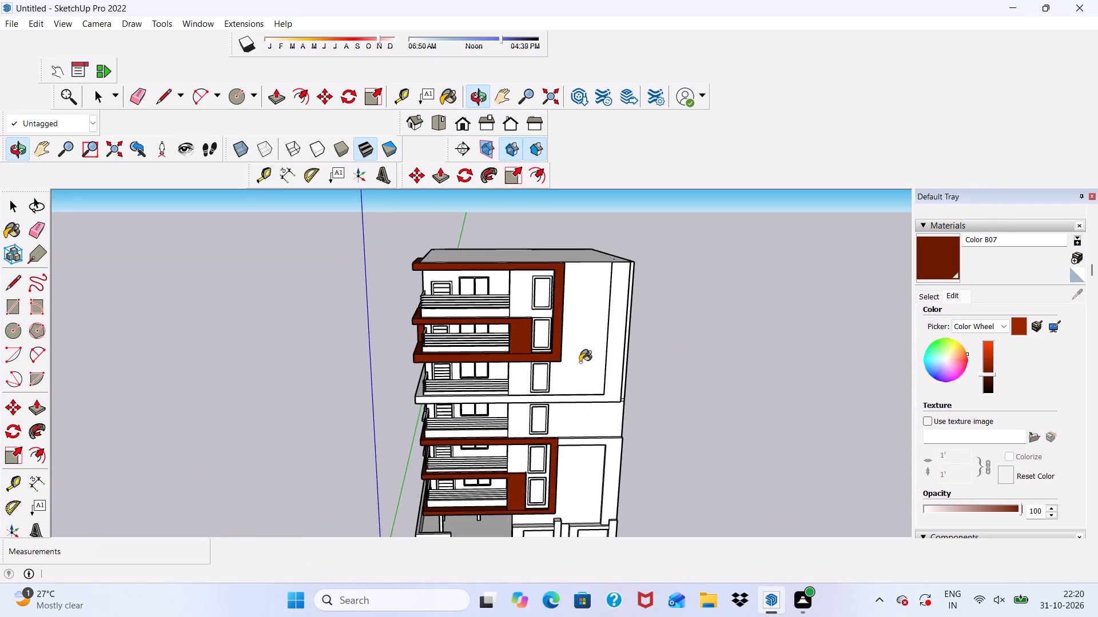
pyautogui.click(933, 295)
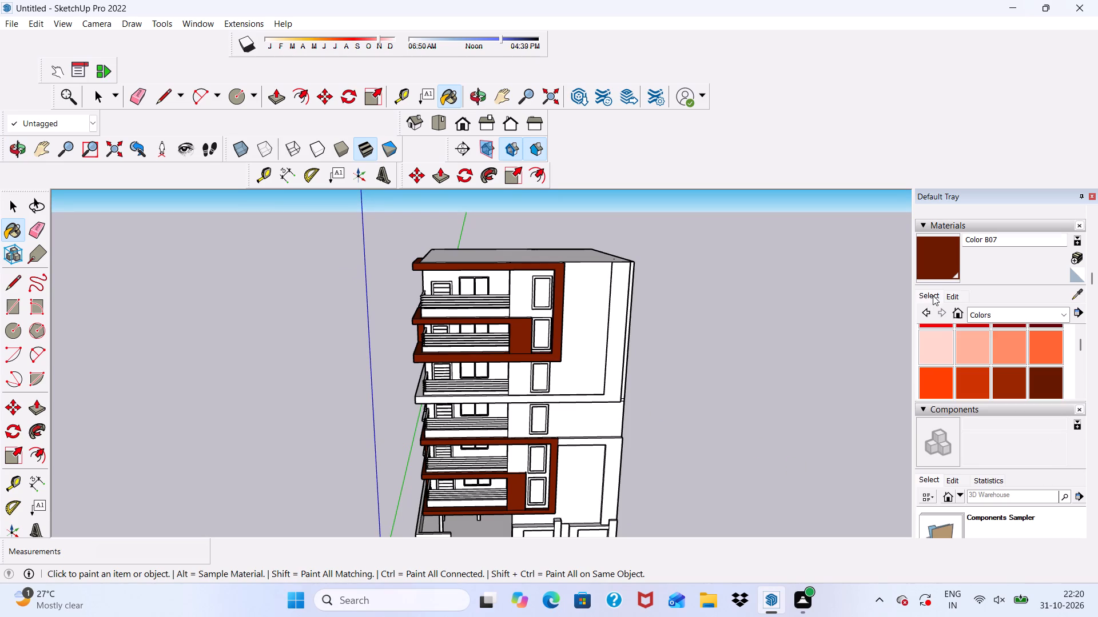
pyautogui.click(1067, 311)
pyautogui.click(991, 370)
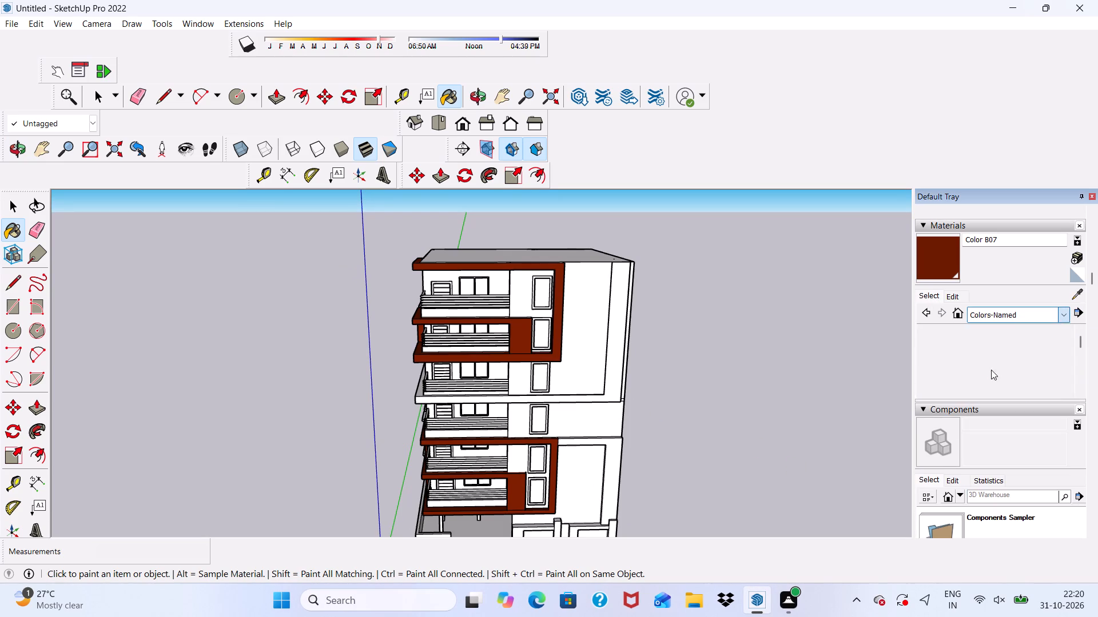
pyautogui.scroll(-4, 979, 374)
pyautogui.scroll(1, 979, 374)
pyautogui.scroll(-1, 980, 373)
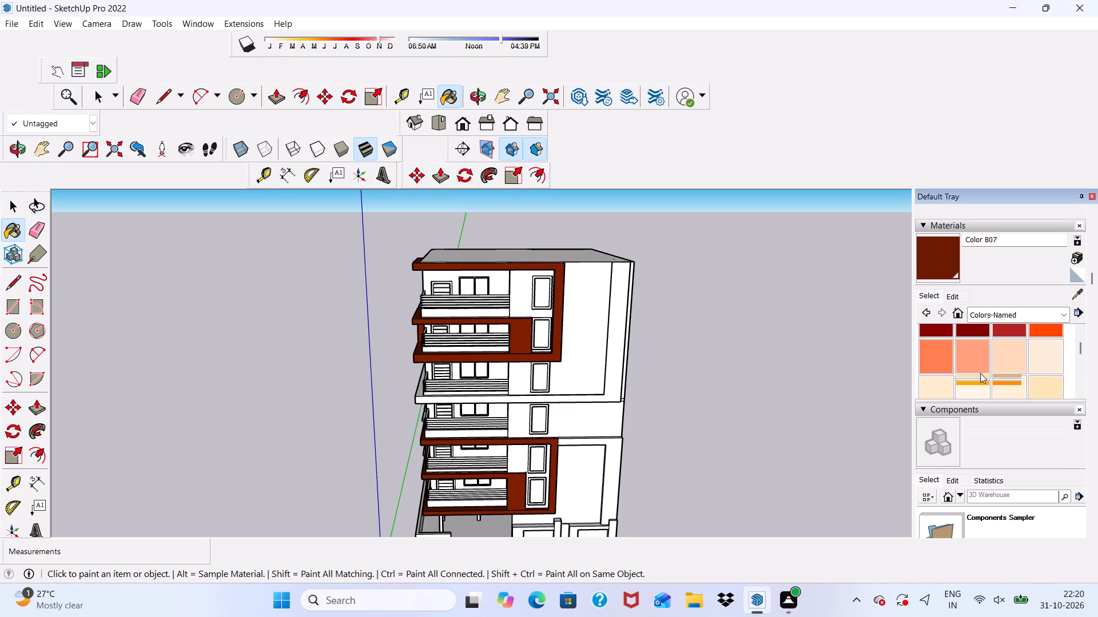
pyautogui.click(1004, 365)
pyautogui.scroll(9, 581, 297)
pyautogui.click(500, 287)
pyautogui.scroll(-3, 466, 310)
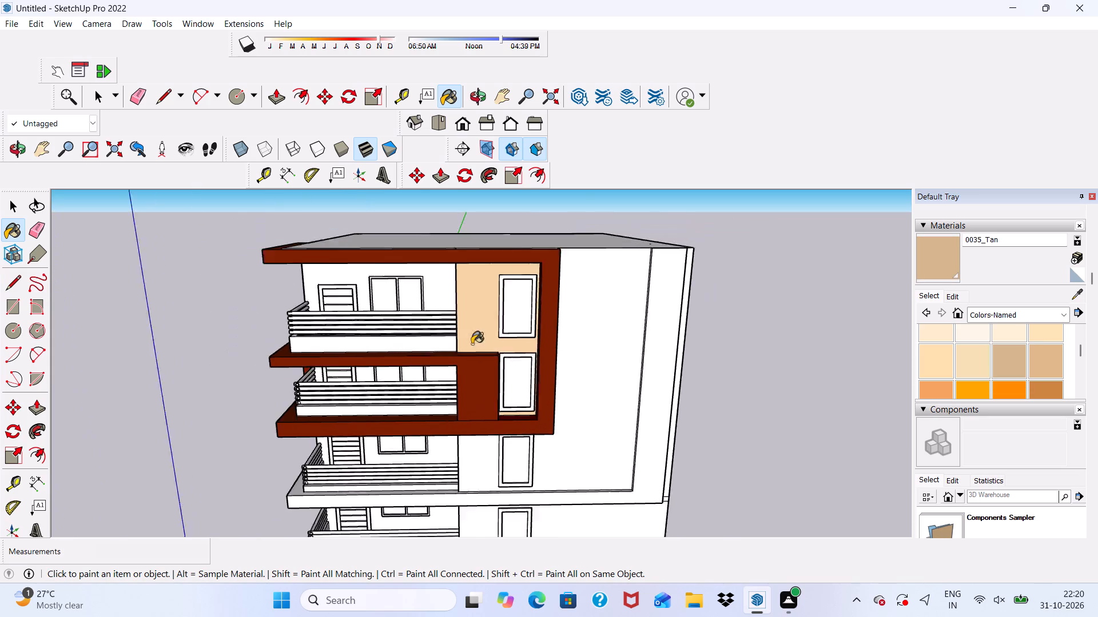
# Darken the 0035_Tan material slightly by lowering its brightness.
pyautogui.scroll(-1, 472, 344)
pyautogui.scroll(13, 486, 363)
pyautogui.scroll(2, 539, 339)
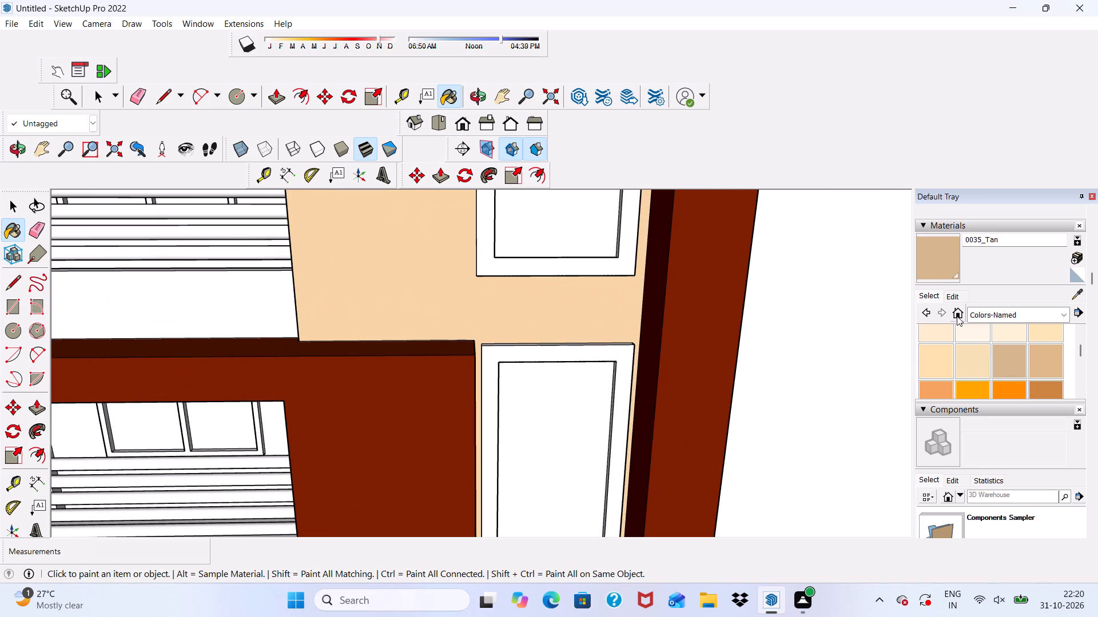
pyautogui.click(957, 295)
pyautogui.moveTo(989, 348); pyautogui.dragTo(989, 359)
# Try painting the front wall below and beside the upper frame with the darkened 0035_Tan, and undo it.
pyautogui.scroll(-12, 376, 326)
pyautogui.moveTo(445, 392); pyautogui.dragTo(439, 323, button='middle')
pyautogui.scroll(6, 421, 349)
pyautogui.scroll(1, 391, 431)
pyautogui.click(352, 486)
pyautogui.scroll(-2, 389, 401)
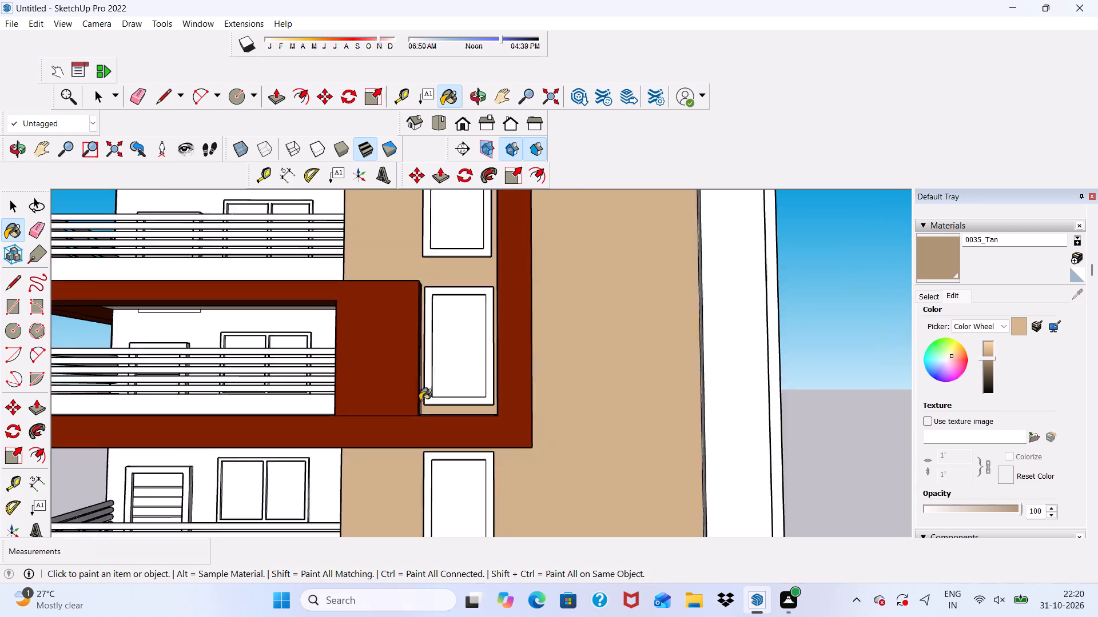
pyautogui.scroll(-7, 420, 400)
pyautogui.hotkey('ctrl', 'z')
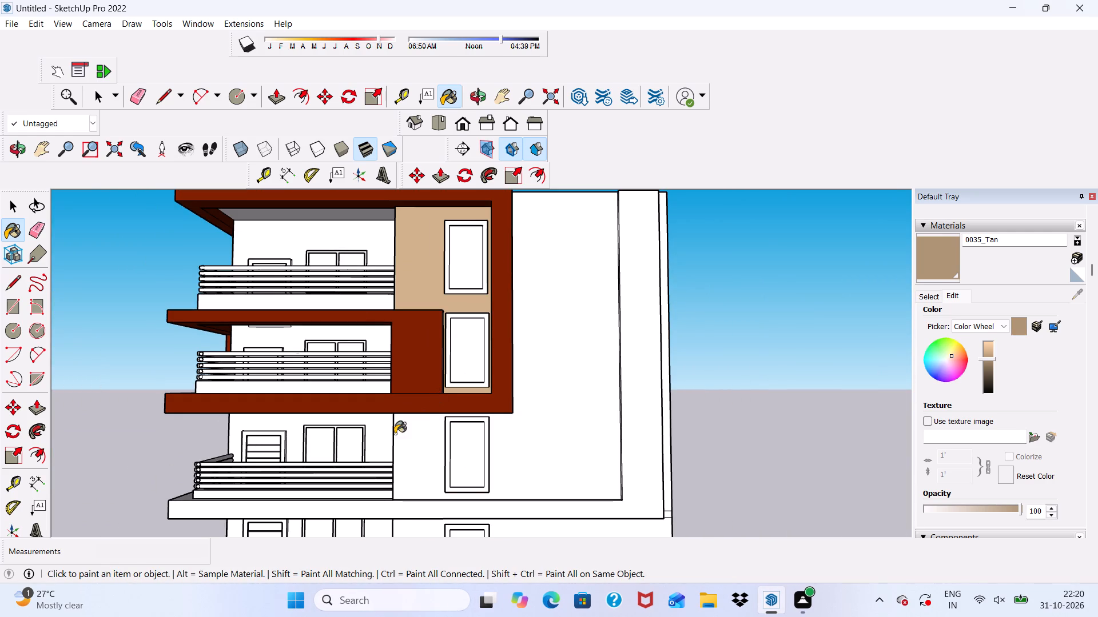
# Draw a vertical line about 9 ft long on the front wall from the upper frame's lower outer corner down to the floor band.
pyautogui.click(170, 89)
pyautogui.scroll(-4, 401, 328)
pyautogui.moveTo(499, 439); pyautogui.dragTo(498, 429, button='middle')
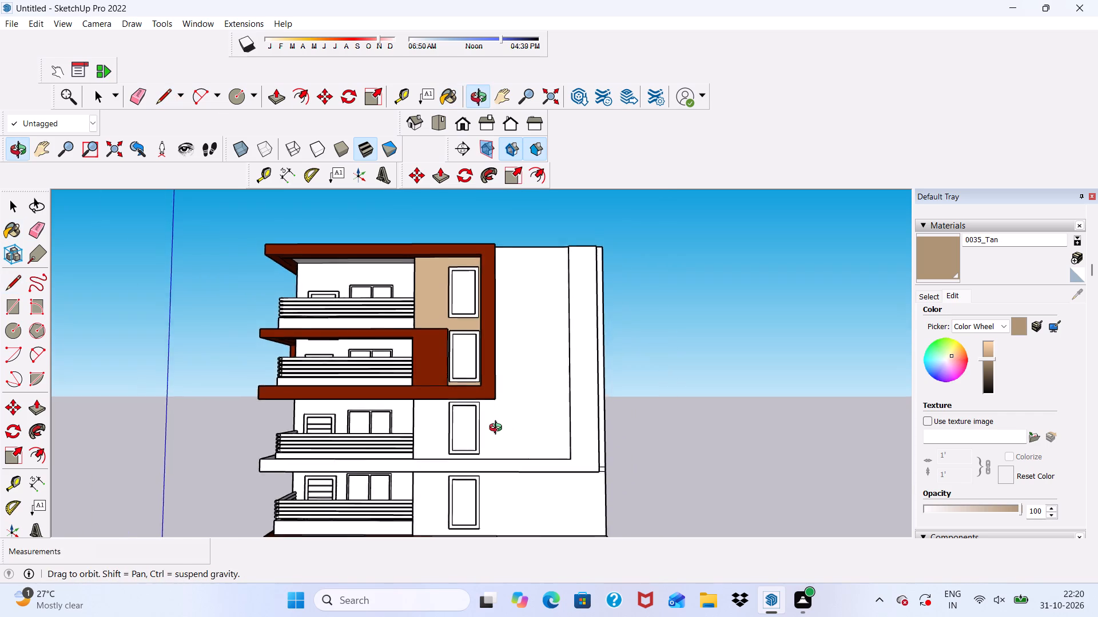
pyautogui.moveTo(498, 429); pyautogui.dragTo(498, 399, button='middle')
pyautogui.scroll(17, 498, 399)
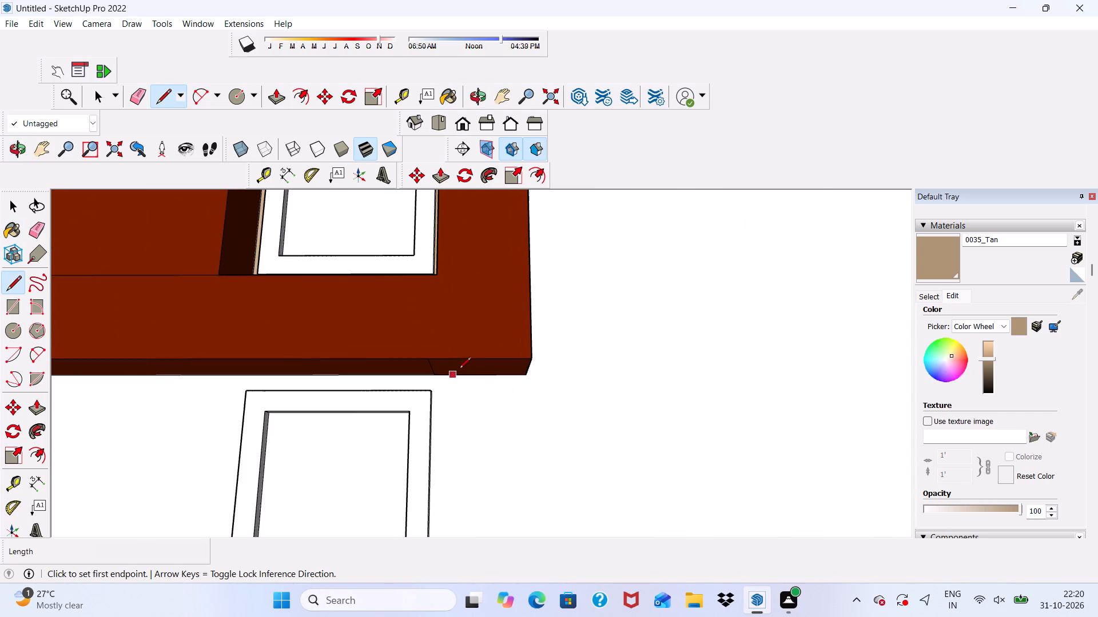
pyautogui.click(526, 375)
pyautogui.scroll(-5, 519, 392)
pyautogui.scroll(-11, 476, 281)
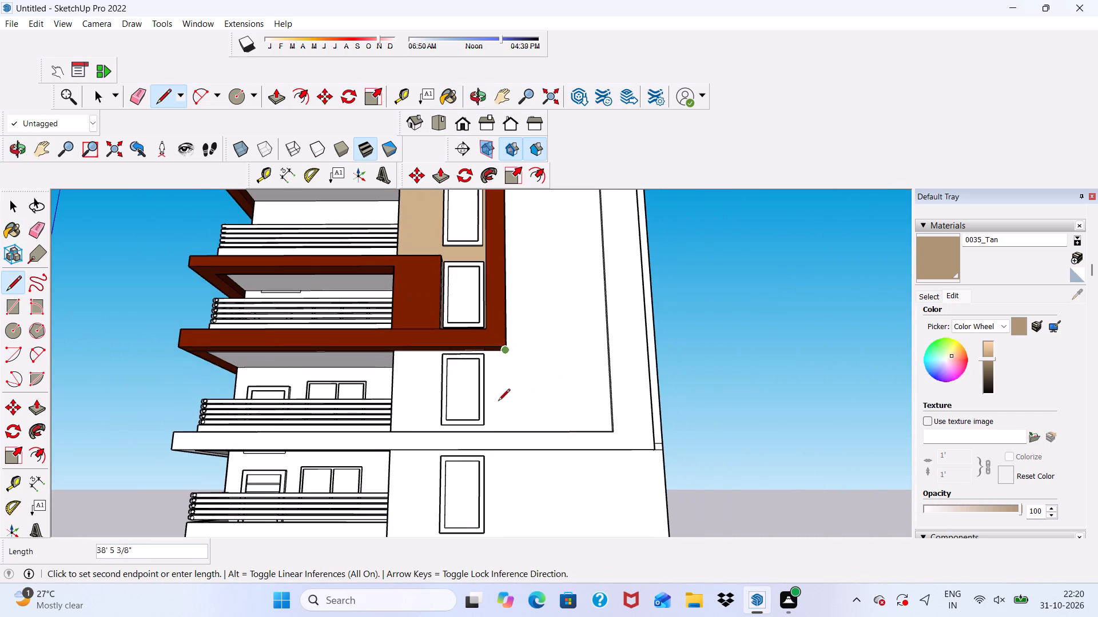
pyautogui.scroll(10, 488, 455)
pyautogui.moveTo(508, 396); pyautogui.dragTo(506, 465, button='middle')
pyautogui.scroll(5, 507, 464)
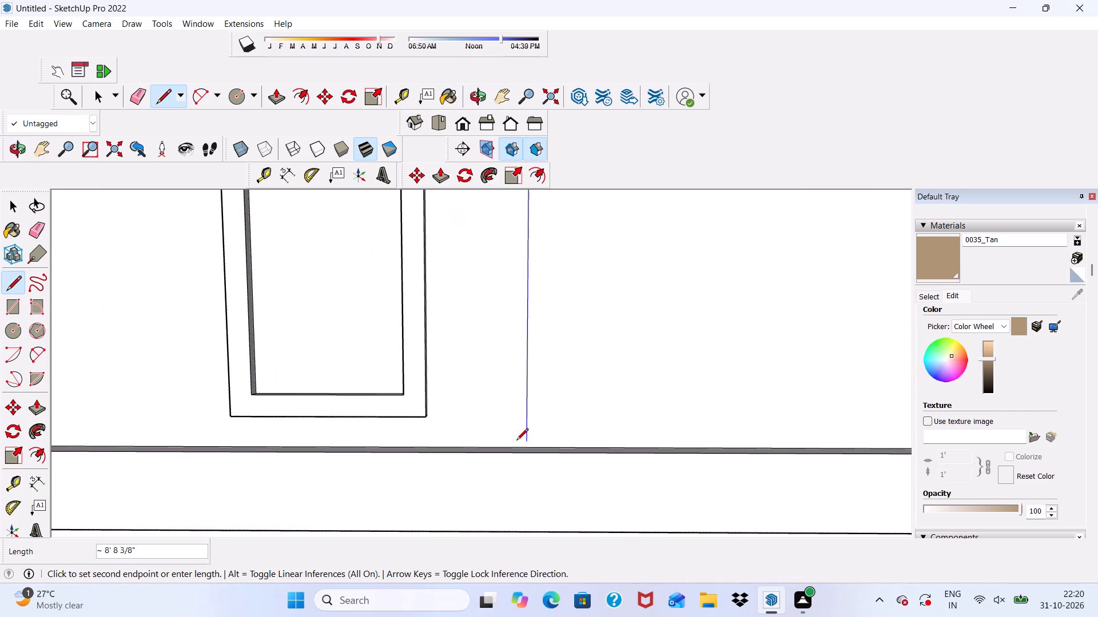
pyautogui.click(524, 445)
# Draw a vertical line about 9 ft 4 in long on the front wall from the floor band's underside down to the lower frame's top.
pyautogui.scroll(-6, 512, 384)
pyautogui.moveTo(520, 503); pyautogui.dragTo(530, 426, button='middle')
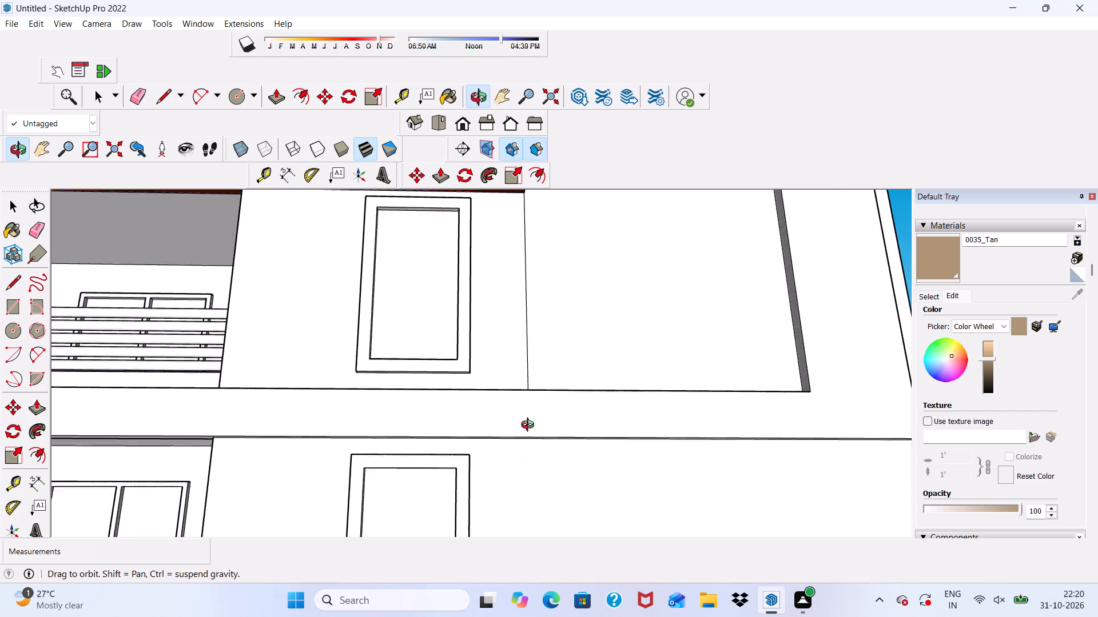
pyautogui.moveTo(530, 426); pyautogui.dragTo(526, 388, button='middle')
pyautogui.scroll(5, 528, 421)
pyautogui.click(526, 396)
pyautogui.scroll(-4, 449, 420)
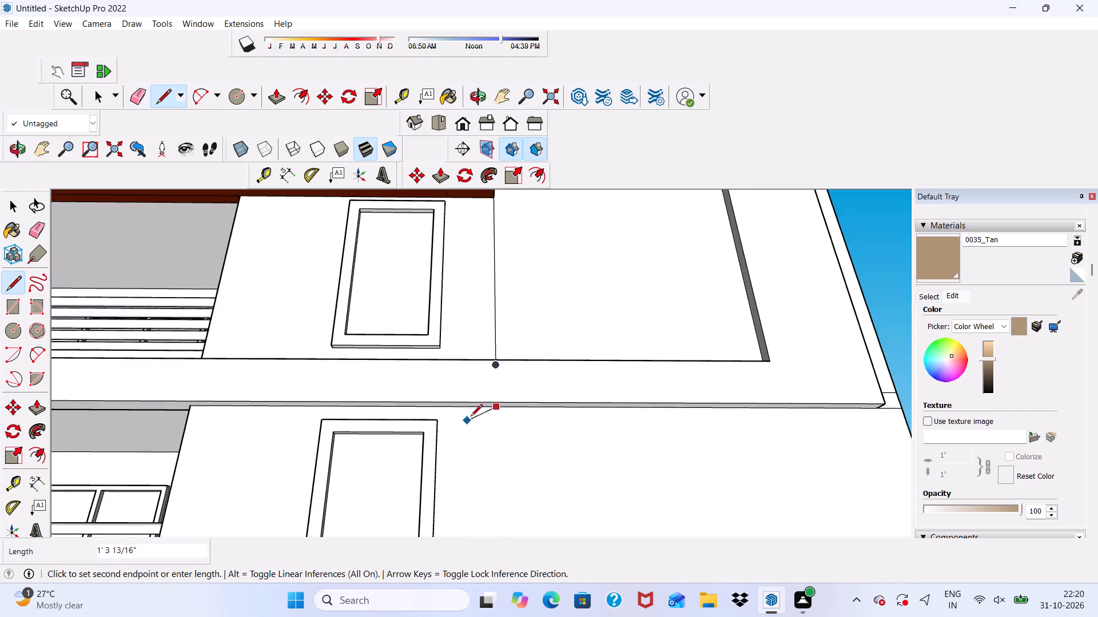
pyautogui.scroll(-8, 471, 417)
pyautogui.scroll(-5, 524, 356)
pyautogui.scroll(13, 515, 428)
pyautogui.scroll(-1, 496, 427)
pyautogui.moveTo(496, 427); pyautogui.dragTo(508, 506, button='middle')
pyautogui.scroll(12, 510, 505)
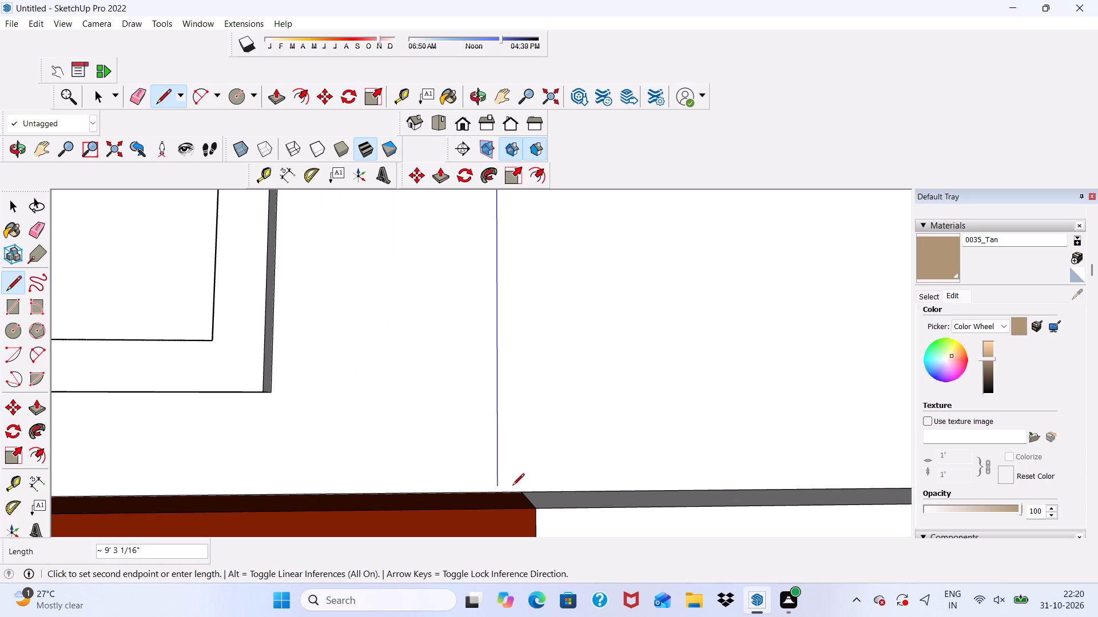
pyautogui.scroll(6, 508, 492)
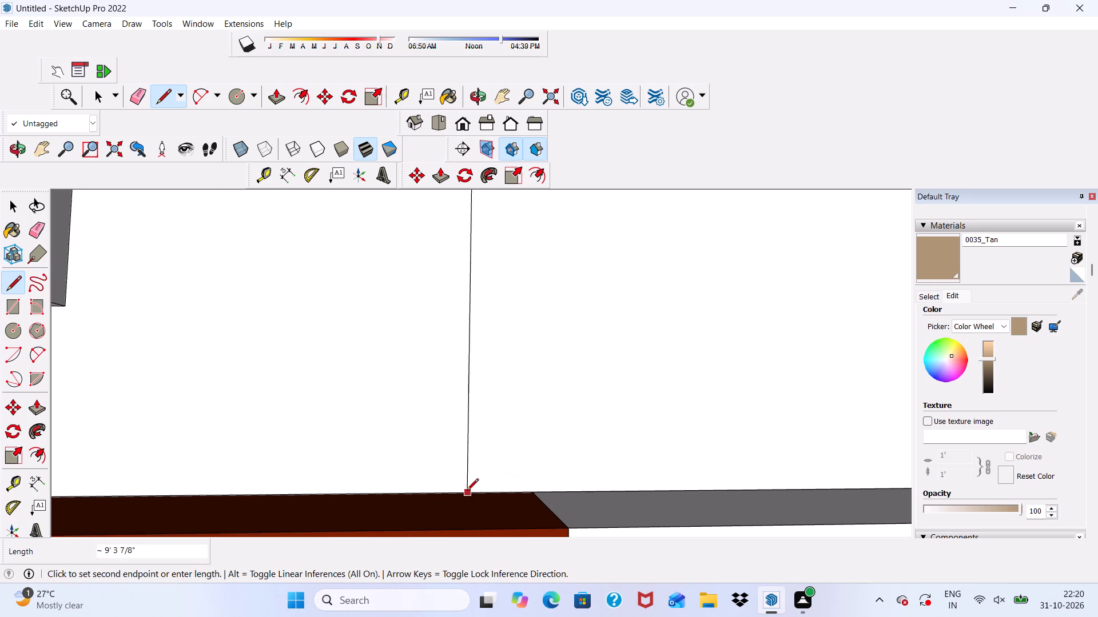
pyautogui.moveTo(503, 489); pyautogui.dragTo(425, 534, button='middle')
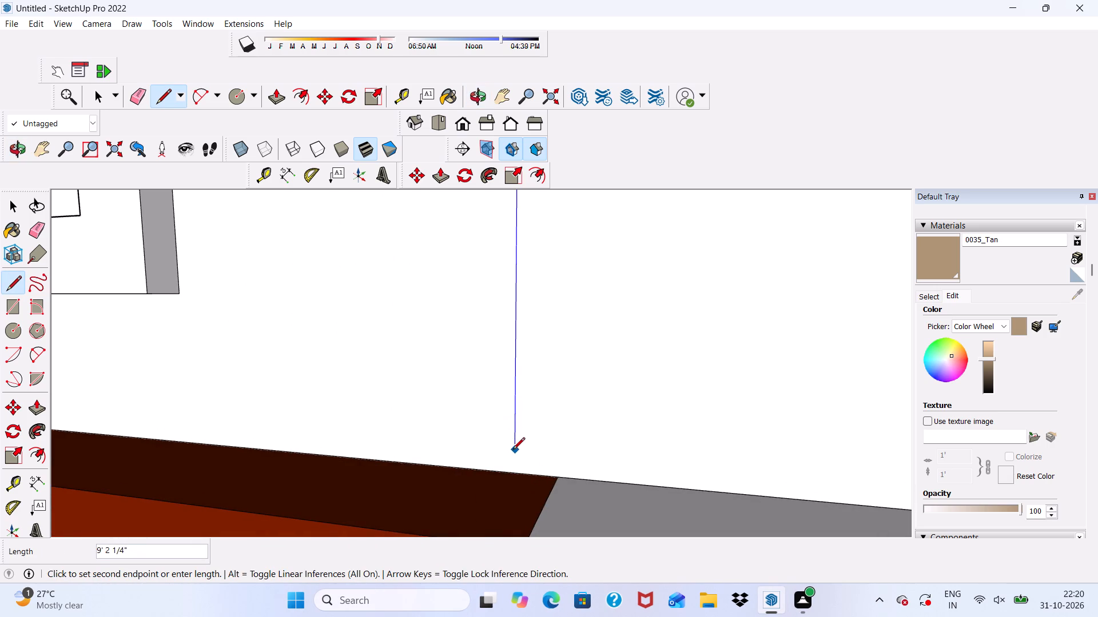
pyautogui.click(513, 471)
# Paint the window wall strips above and below the floor band and inside the lower frame with the darkened 0035_Tan.
pyautogui.scroll(-14, 494, 382)
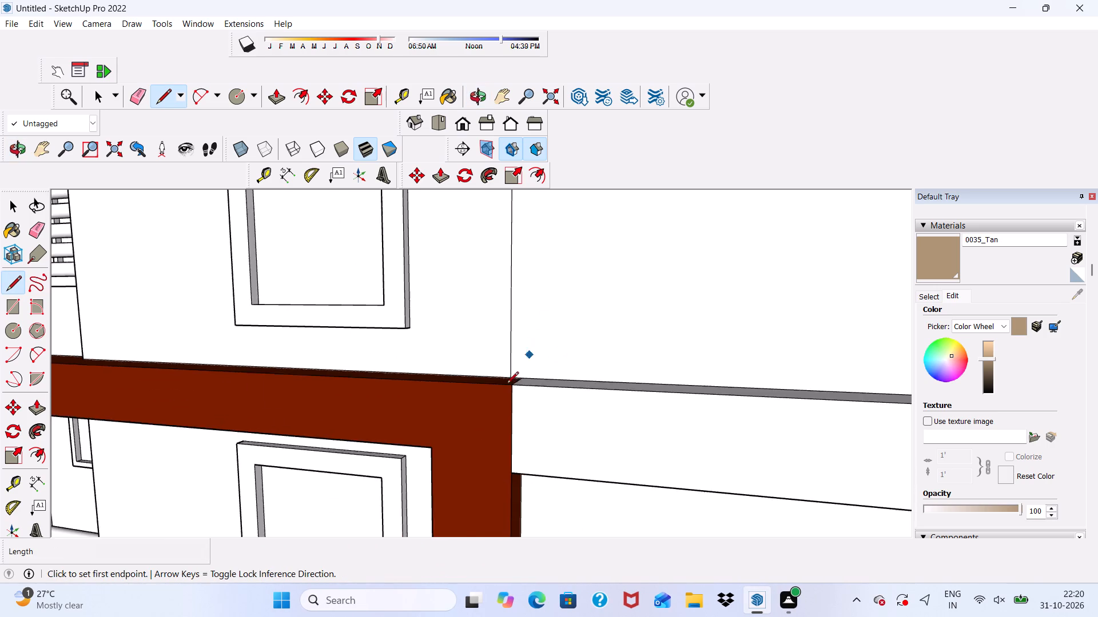
pyautogui.scroll(-20, 507, 384)
pyautogui.scroll(-8, 507, 384)
pyautogui.moveTo(470, 406); pyautogui.dragTo(524, 364, button='middle')
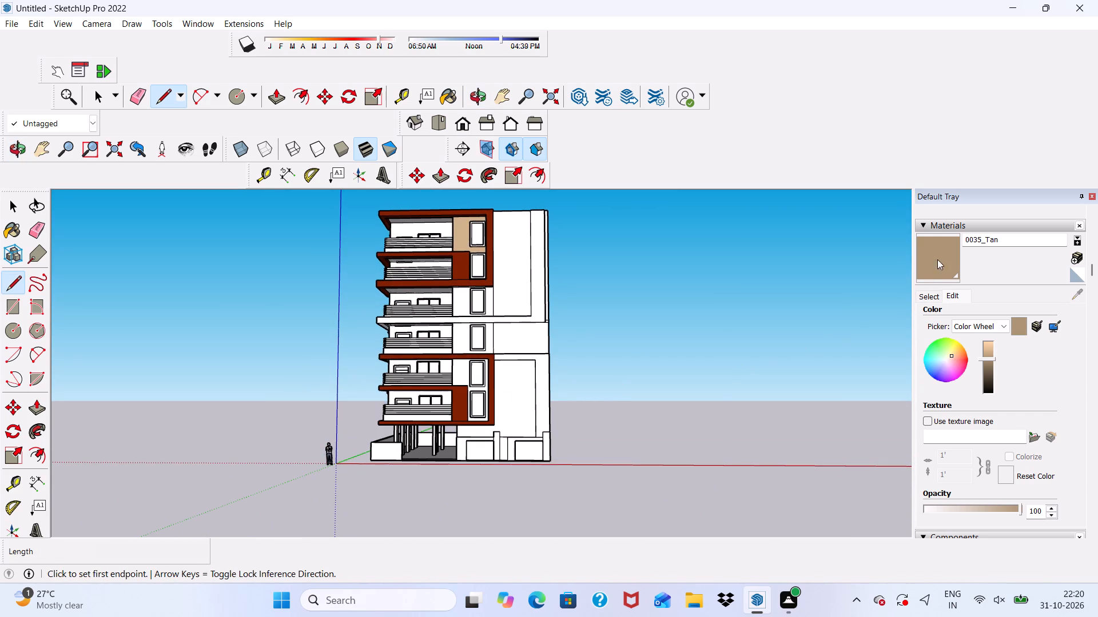
pyautogui.click(942, 242)
pyautogui.scroll(13, 435, 242)
pyautogui.click(451, 324)
pyautogui.scroll(-4, 486, 454)
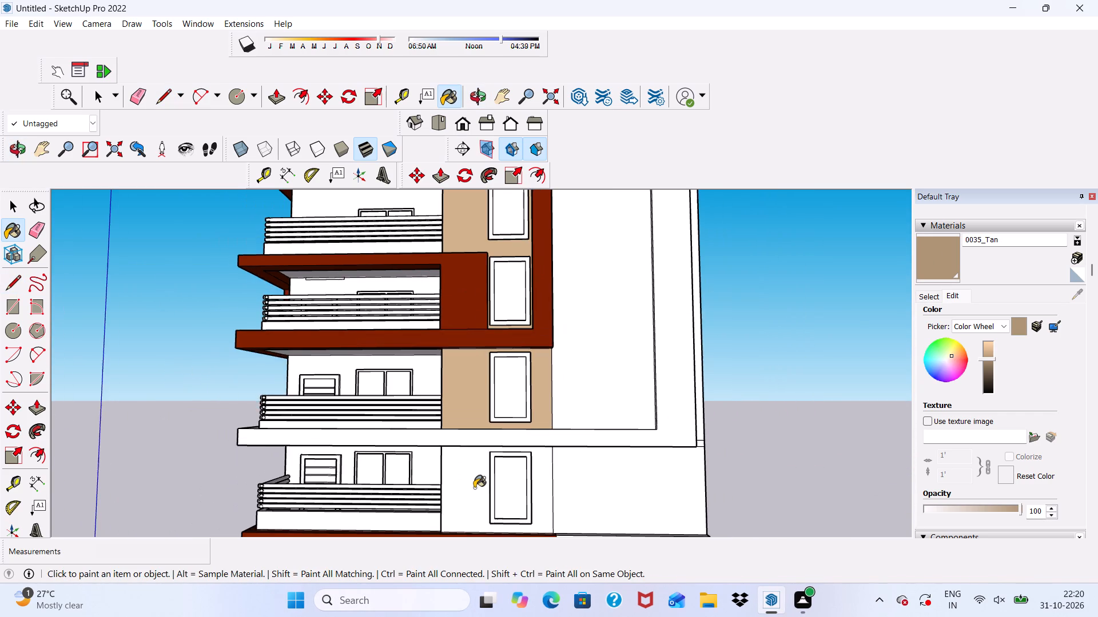
pyautogui.click(474, 487)
pyautogui.scroll(-10, 456, 408)
pyautogui.scroll(6, 443, 552)
pyautogui.scroll(3, 467, 487)
pyautogui.click(469, 479)
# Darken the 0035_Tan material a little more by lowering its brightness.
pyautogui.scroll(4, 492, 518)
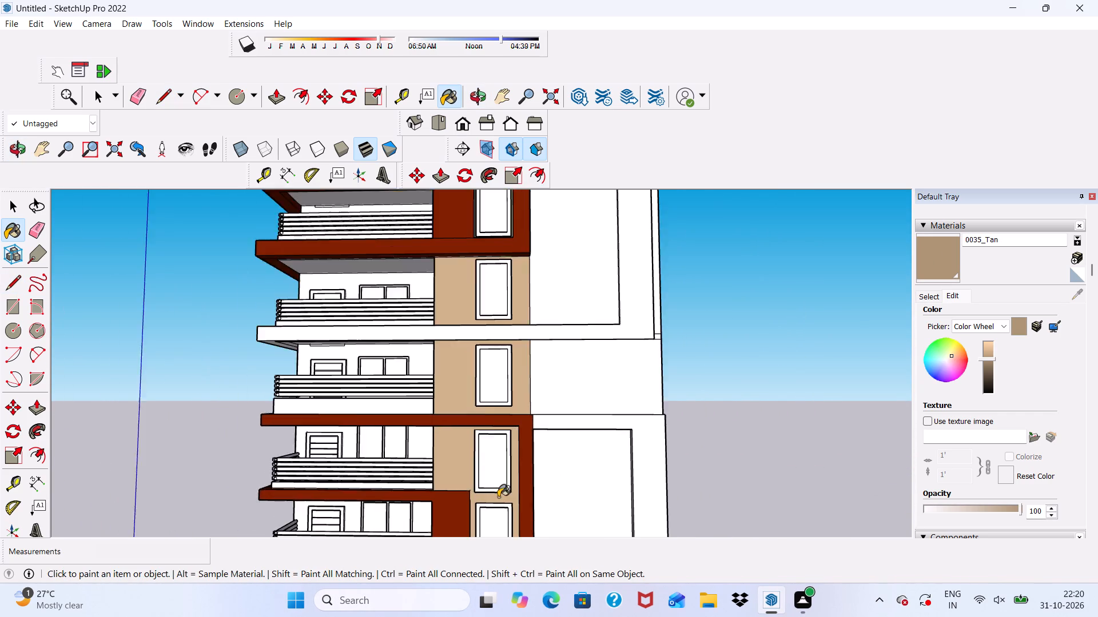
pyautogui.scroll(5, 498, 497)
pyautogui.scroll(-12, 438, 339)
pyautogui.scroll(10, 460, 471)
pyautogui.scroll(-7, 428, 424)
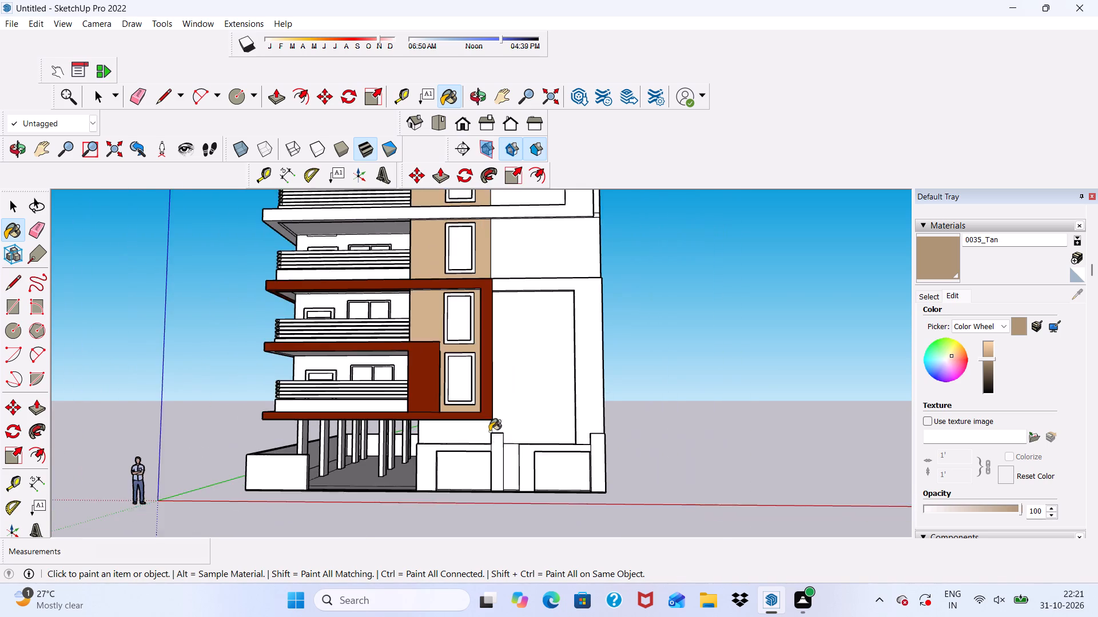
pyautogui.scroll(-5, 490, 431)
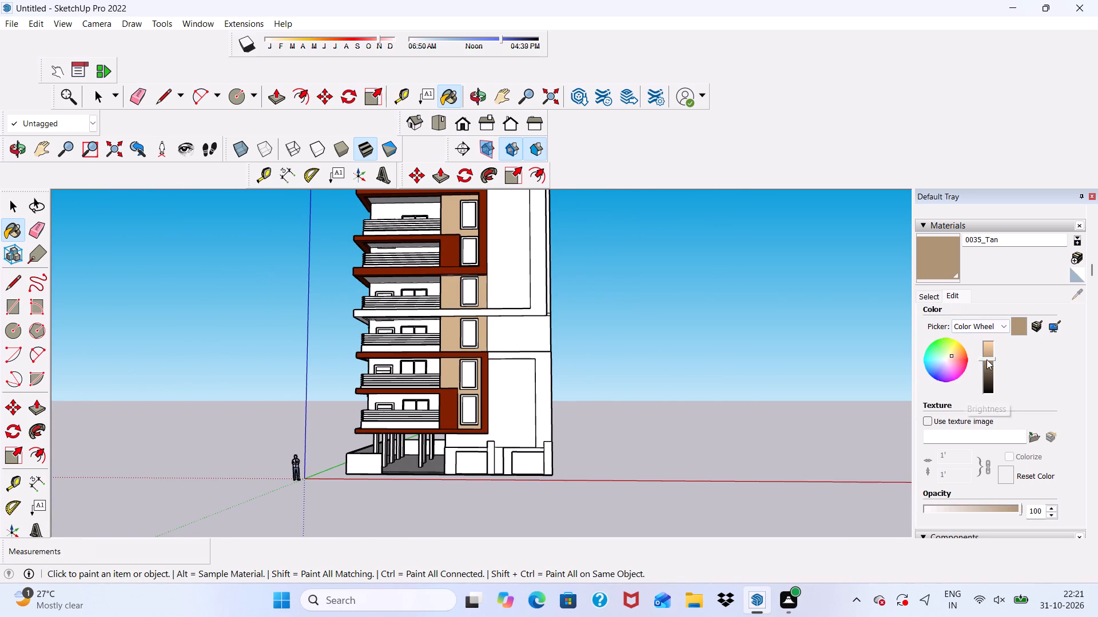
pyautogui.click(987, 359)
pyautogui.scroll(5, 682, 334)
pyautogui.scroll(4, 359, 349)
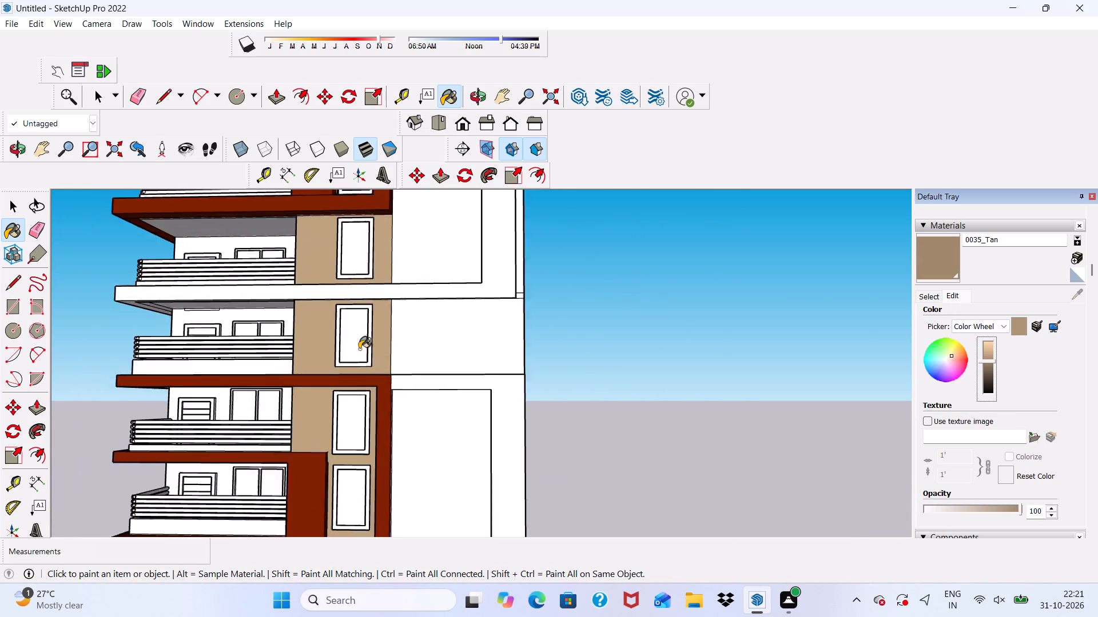
# Paint the narrow side face of the tan wall beside the balcony just above the floor band with 0035_Tan.
pyautogui.scroll(-2, 336, 343)
pyautogui.moveTo(336, 344); pyautogui.dragTo(562, 397, button='middle')
pyautogui.scroll(8, 445, 292)
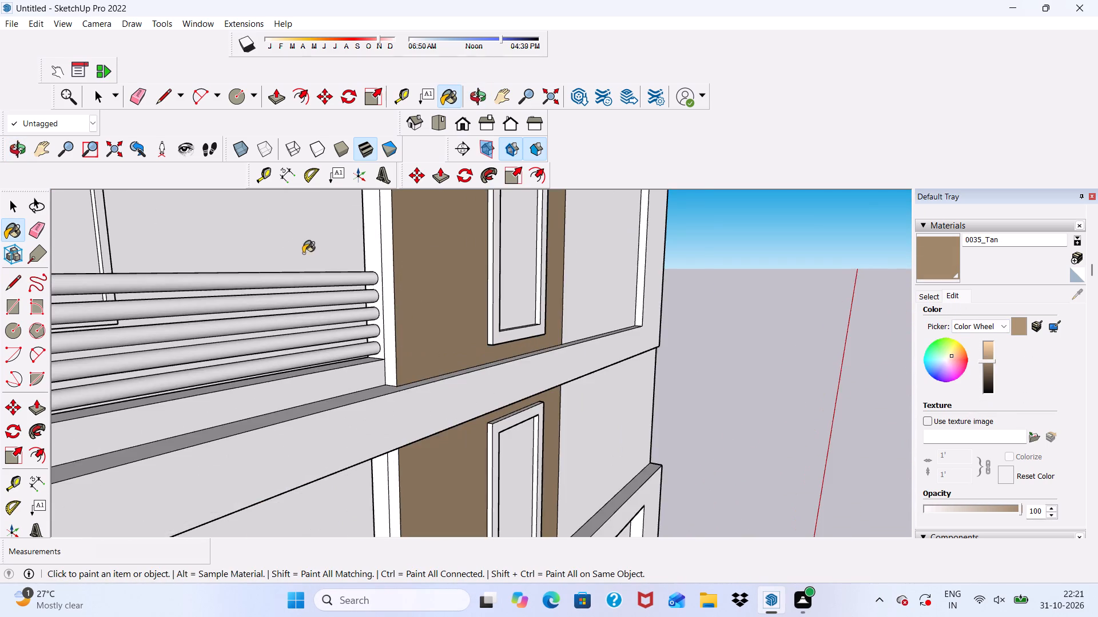
pyautogui.scroll(5, 303, 253)
pyautogui.click(392, 270)
pyautogui.scroll(-12, 392, 270)
pyautogui.scroll(9, 379, 463)
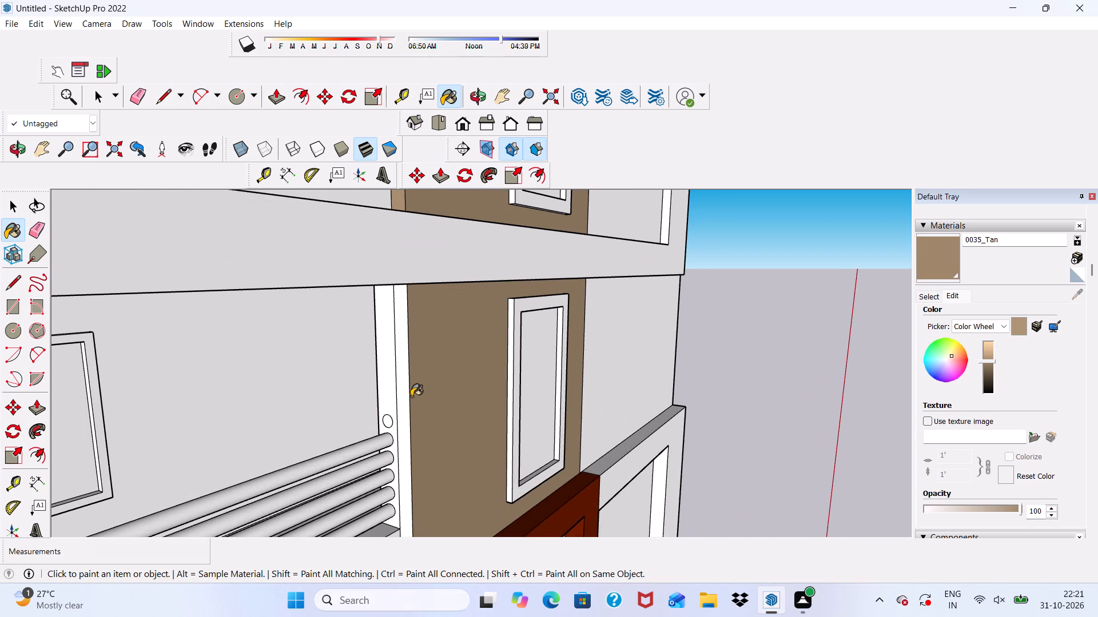
# Lighten the 0035_Tan material slightly by raising its brightness.
pyautogui.scroll(1, 416, 402)
pyautogui.scroll(-10, 344, 400)
pyautogui.moveTo(420, 445); pyautogui.dragTo(276, 400, button='middle')
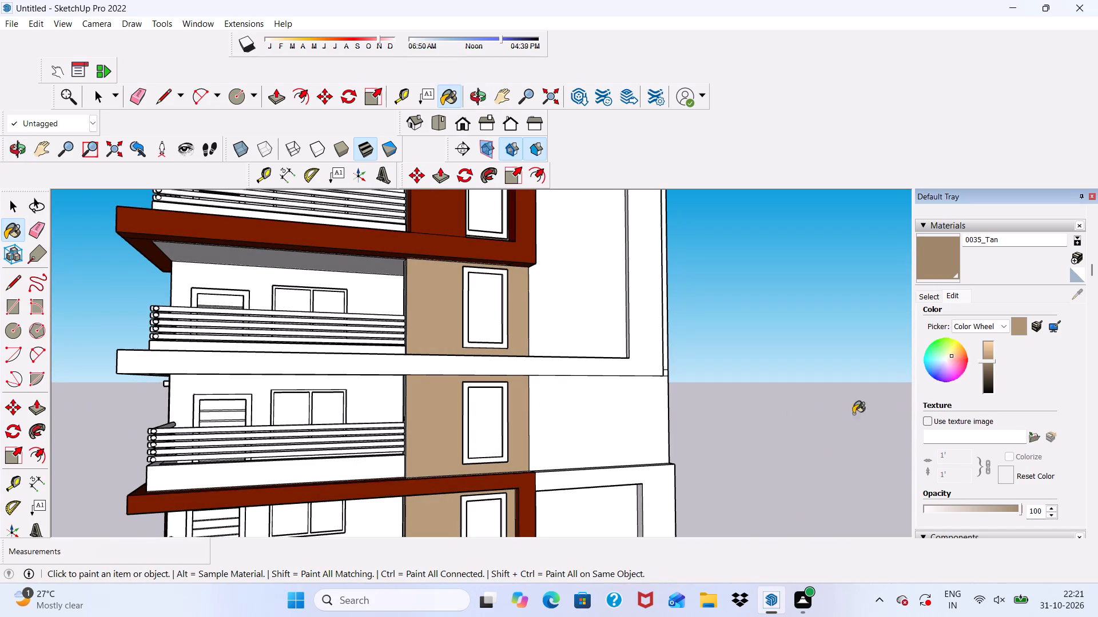
pyautogui.click(986, 361)
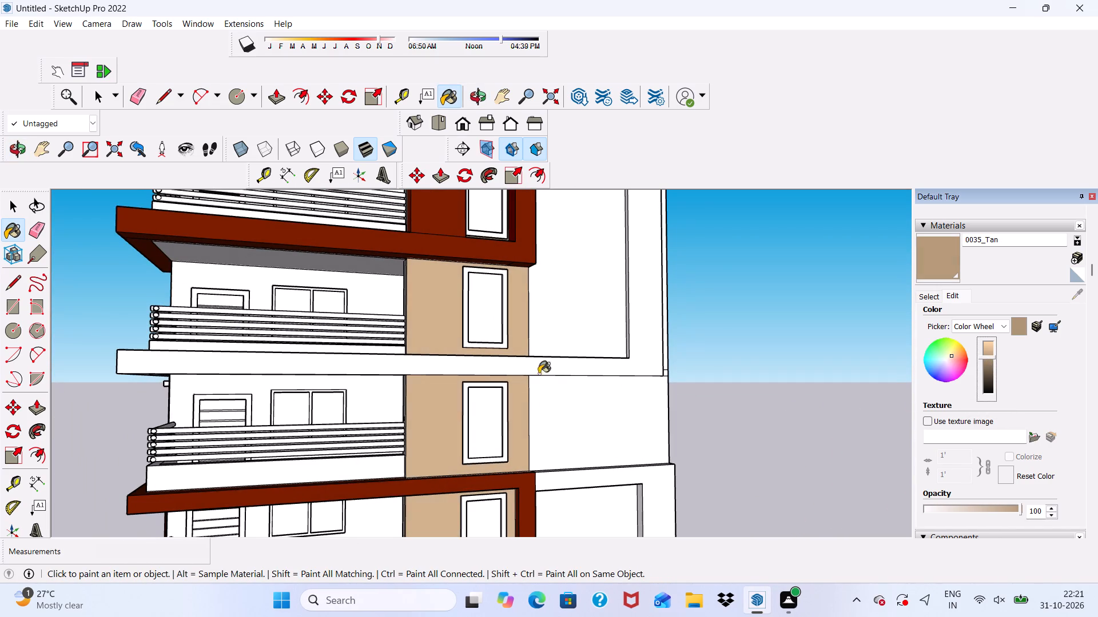
# Paint the narrow balcony-side faces of the tan walls below the floor band and on both lower-frame floors with 0035_Tan.
pyautogui.scroll(-5, 472, 310)
pyautogui.scroll(6, 407, 459)
pyautogui.scroll(-2, 395, 457)
pyautogui.moveTo(395, 456); pyautogui.dragTo(504, 455, button='middle')
pyautogui.scroll(10, 481, 342)
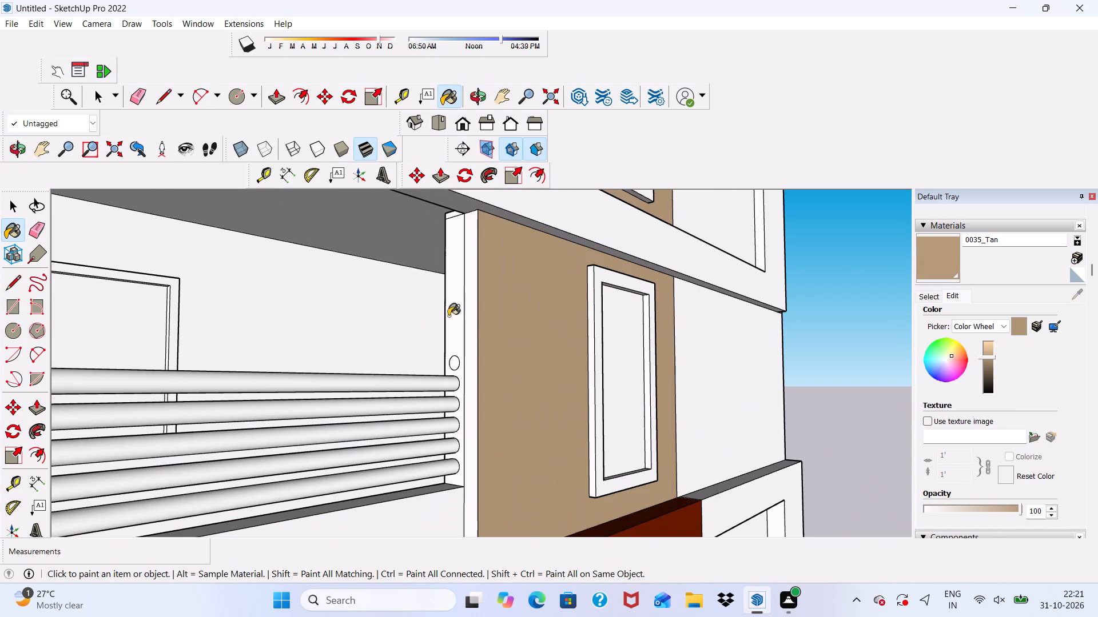
pyautogui.click(473, 326)
pyautogui.scroll(-12, 428, 316)
pyautogui.scroll(6, 449, 494)
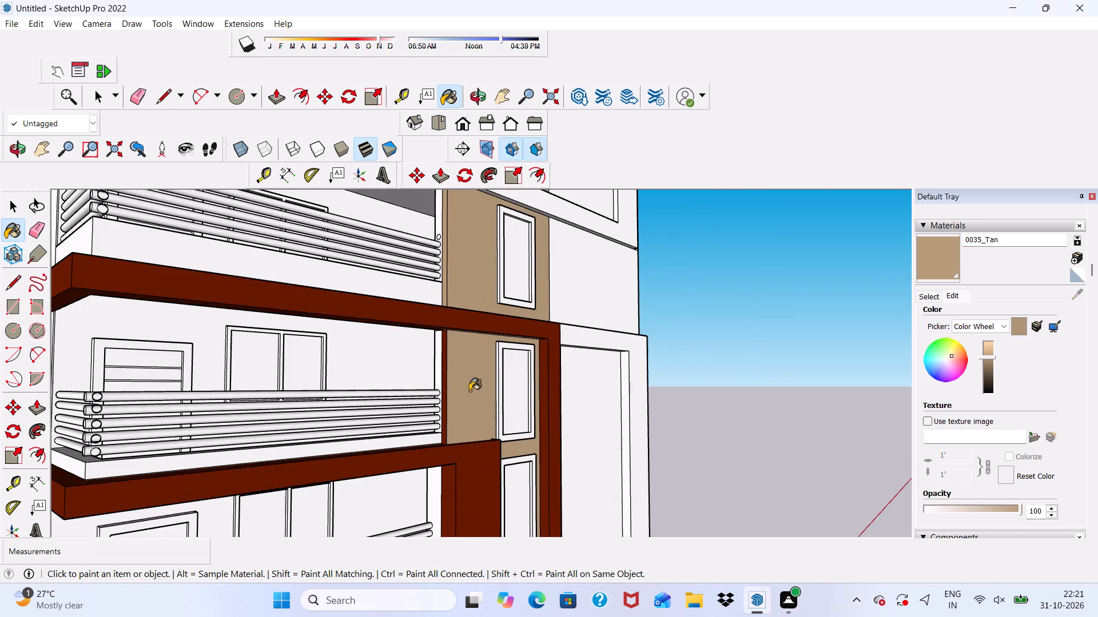
pyautogui.scroll(7, 470, 386)
pyautogui.click(428, 340)
pyautogui.scroll(-11, 437, 351)
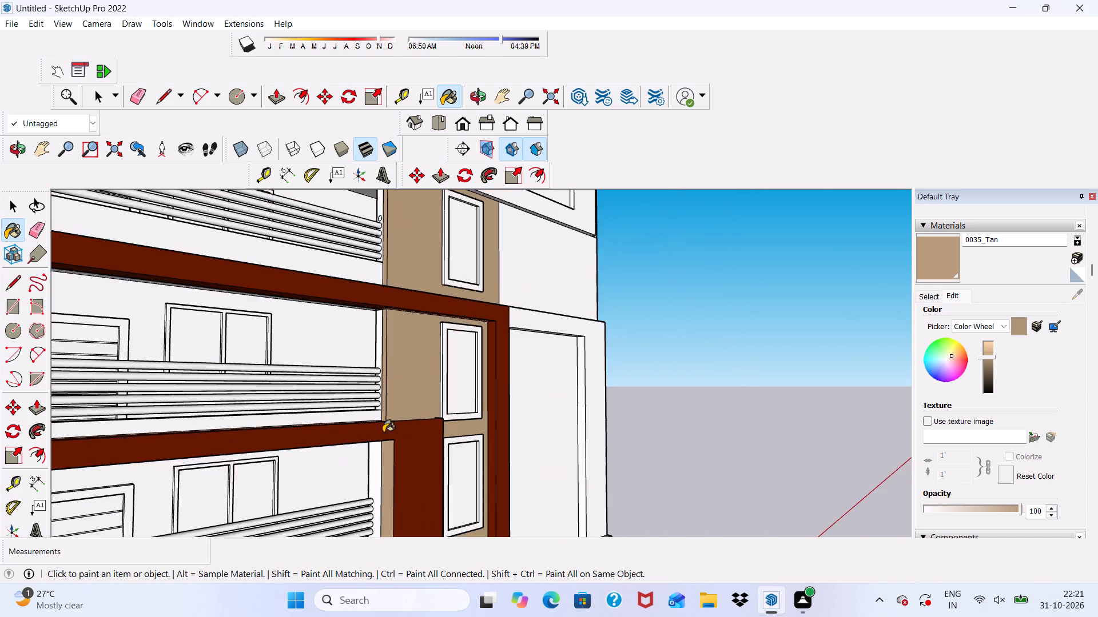
pyautogui.scroll(6, 361, 510)
pyautogui.click(415, 437)
pyautogui.scroll(-15, 405, 346)
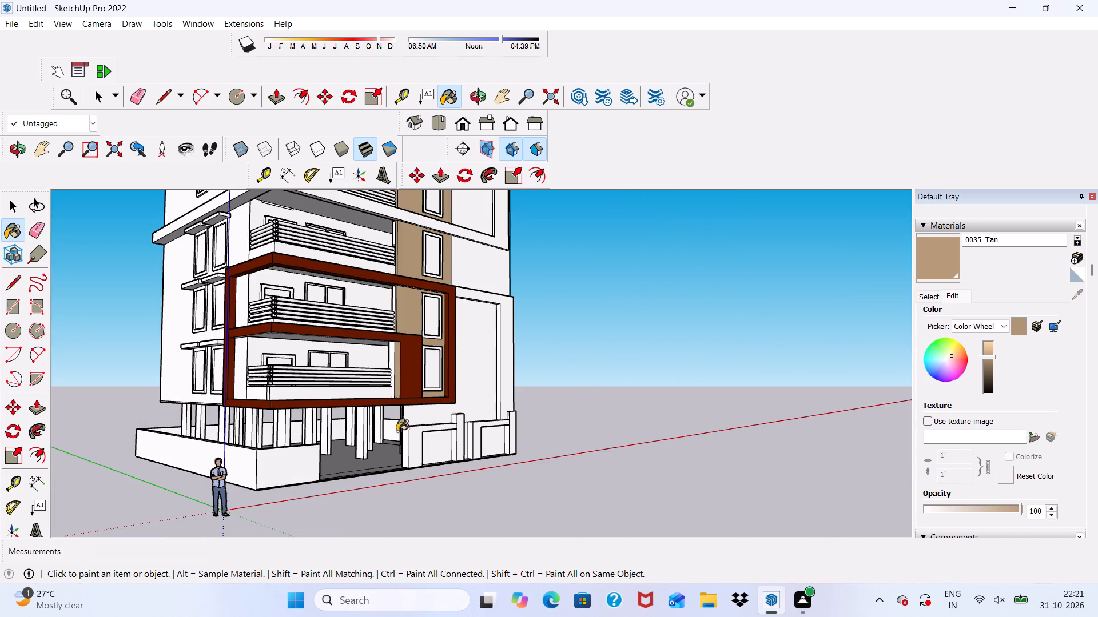
# Paint the narrow balcony-side face of the top floor's tan wall inside the upper frame with 0035_Tan.
pyautogui.moveTo(397, 431); pyautogui.dragTo(269, 448, button='middle')
pyautogui.scroll(-10, 482, 364)
pyautogui.scroll(2, 480, 303)
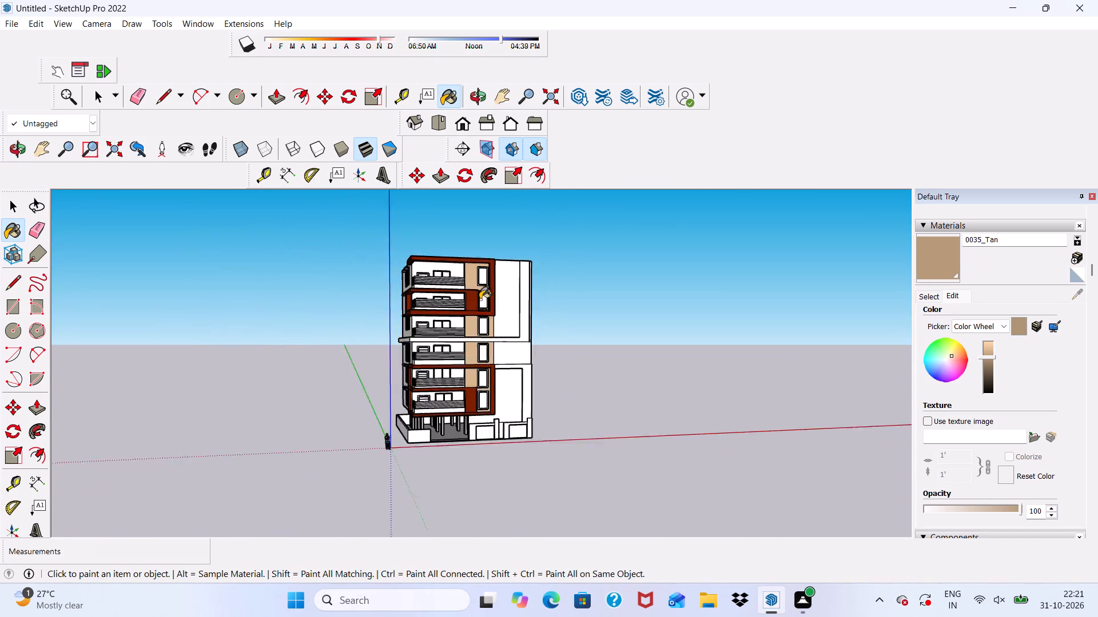
pyautogui.scroll(9, 480, 299)
pyautogui.moveTo(475, 285); pyautogui.dragTo(630, 307, button='middle')
pyautogui.scroll(4, 418, 269)
pyautogui.scroll(-1, 434, 271)
pyautogui.scroll(5, 500, 322)
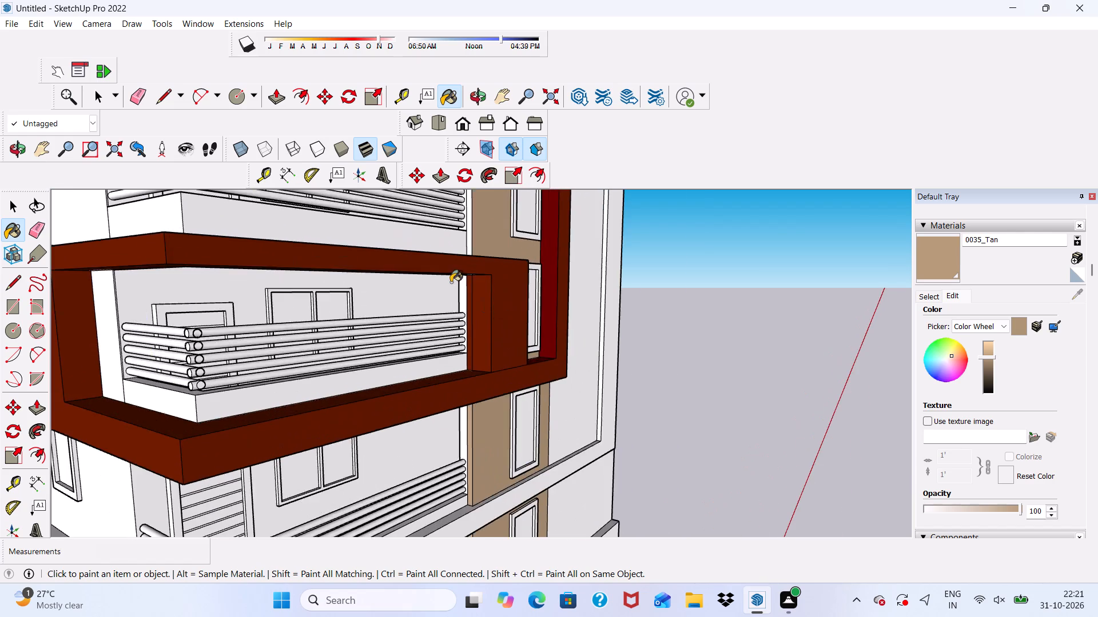
pyautogui.scroll(3, 451, 282)
pyautogui.scroll(-4, 461, 282)
pyautogui.scroll(4, 470, 335)
pyautogui.scroll(-9, 466, 310)
pyautogui.scroll(6, 462, 237)
pyautogui.scroll(-1, 474, 221)
pyautogui.scroll(4, 490, 230)
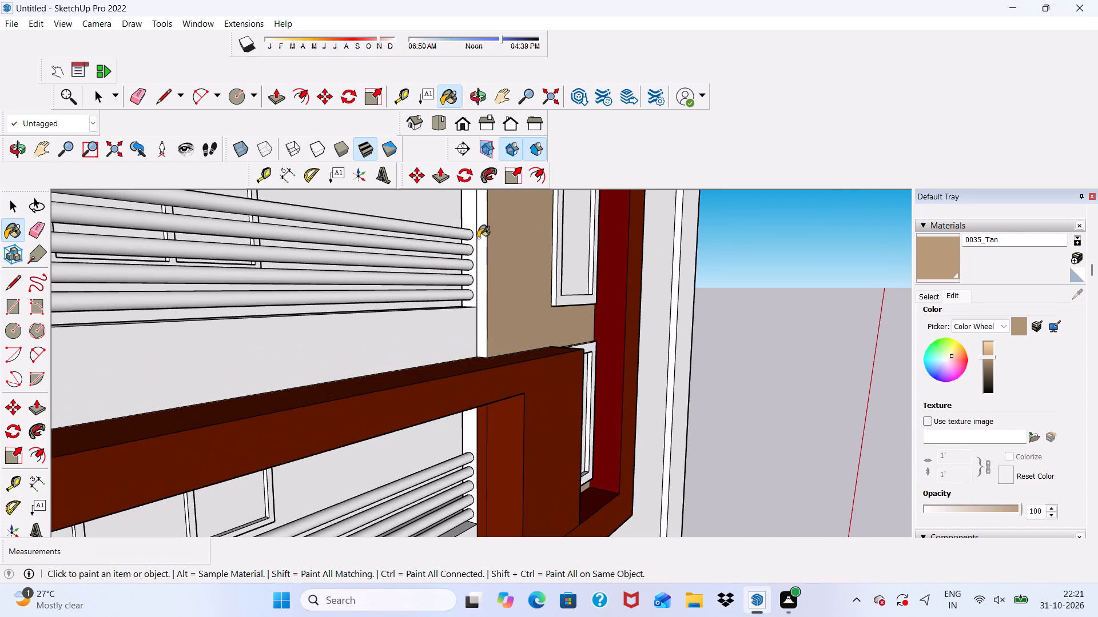
pyautogui.click(483, 238)
# Examine the painted facade and the roof of the building from several angles.
pyautogui.scroll(-12, 481, 273)
pyautogui.scroll(1, 483, 261)
pyautogui.moveTo(483, 267); pyautogui.dragTo(380, 257, button='middle')
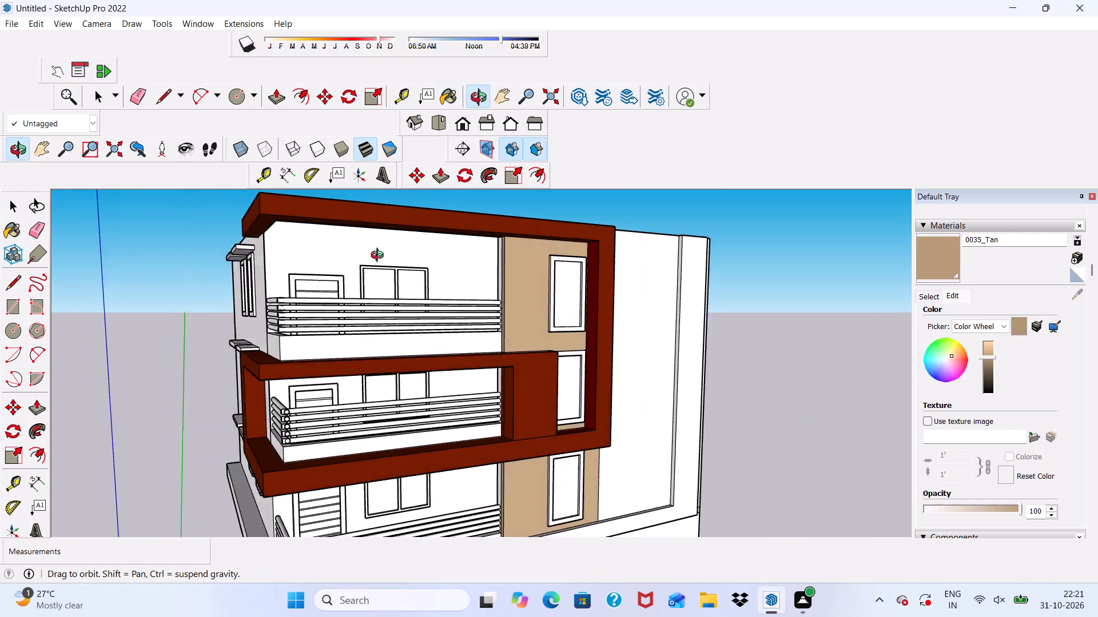
pyautogui.moveTo(380, 257); pyautogui.dragTo(303, 324, button='middle')
pyautogui.scroll(-5, 304, 334)
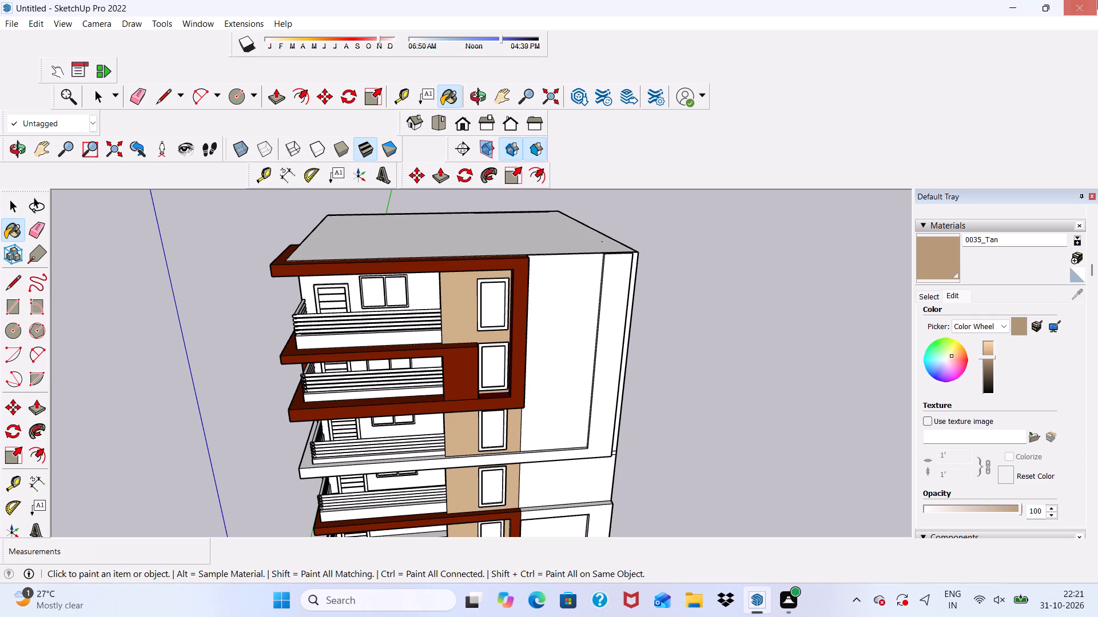
pyautogui.scroll(-9, 720, 283)
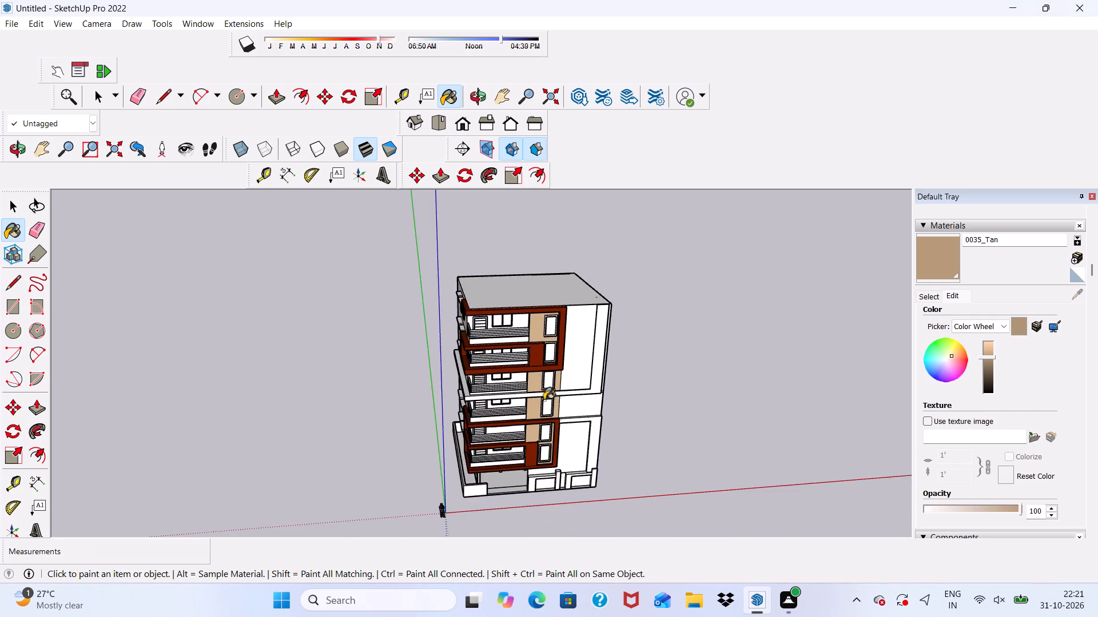
pyautogui.moveTo(541, 395); pyautogui.dragTo(570, 331, button='middle')
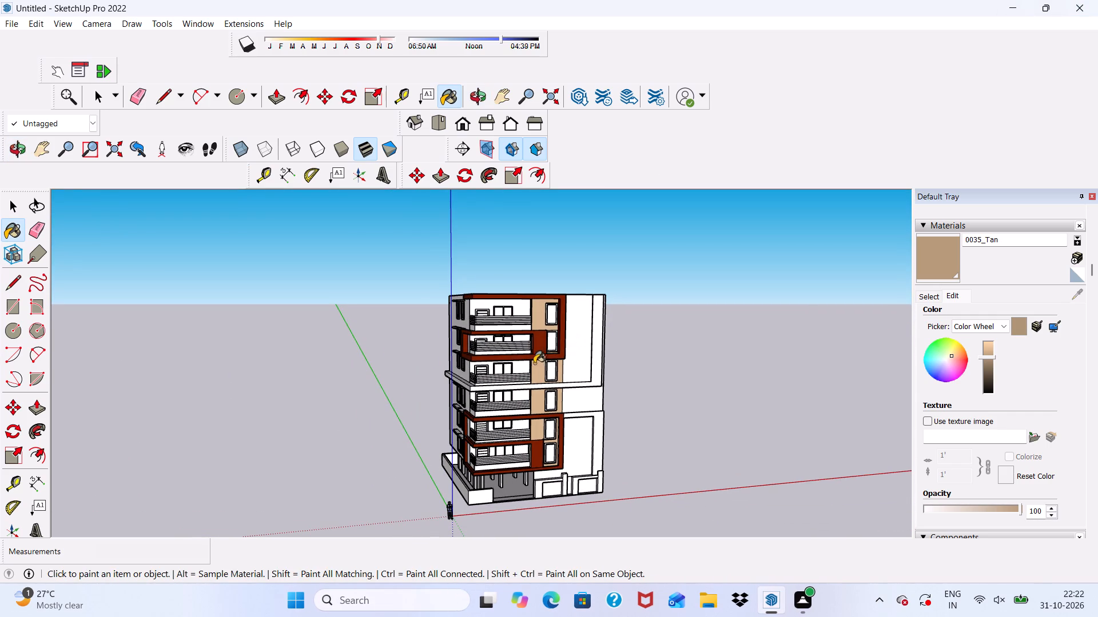
pyautogui.scroll(5, 527, 315)
pyautogui.scroll(-1, 540, 318)
pyautogui.moveTo(575, 348); pyautogui.dragTo(512, 482, button='middle')
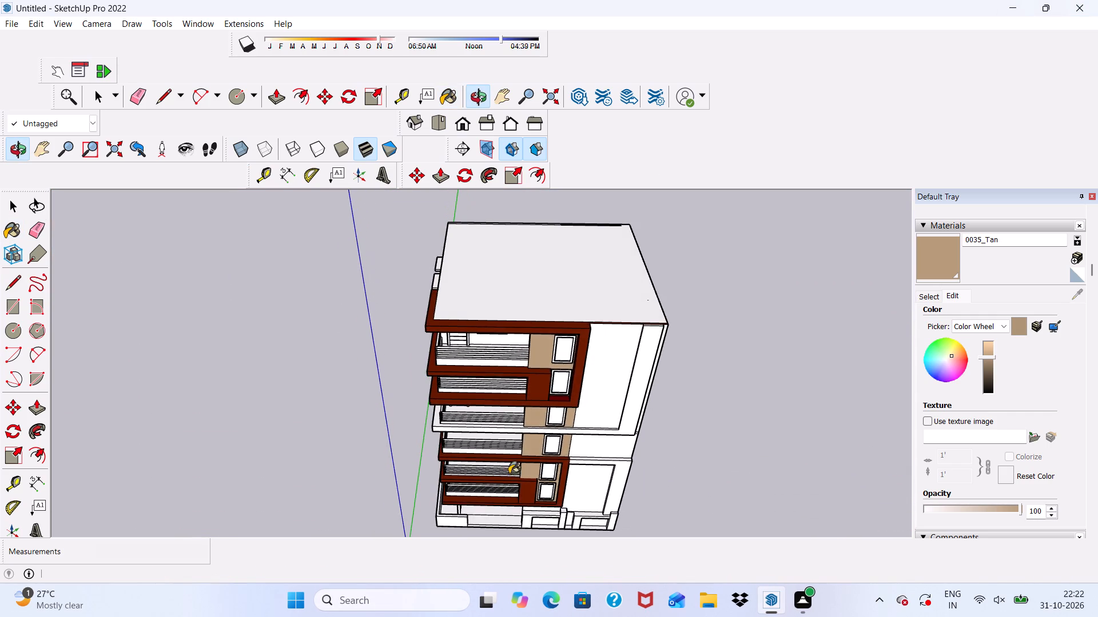
pyautogui.scroll(4, 619, 431)
pyautogui.scroll(-2, 618, 429)
pyautogui.moveTo(618, 429); pyautogui.dragTo(552, 496, button='middle')
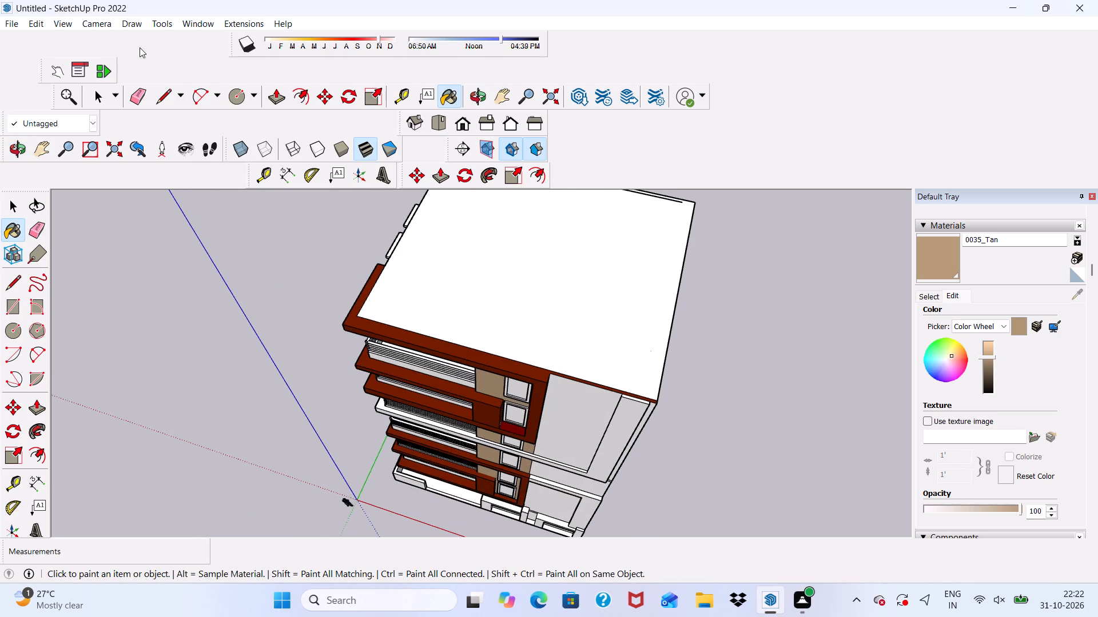
# Erase the stray extra edges along the back edge of the roof.
pyautogui.click(303, 91)
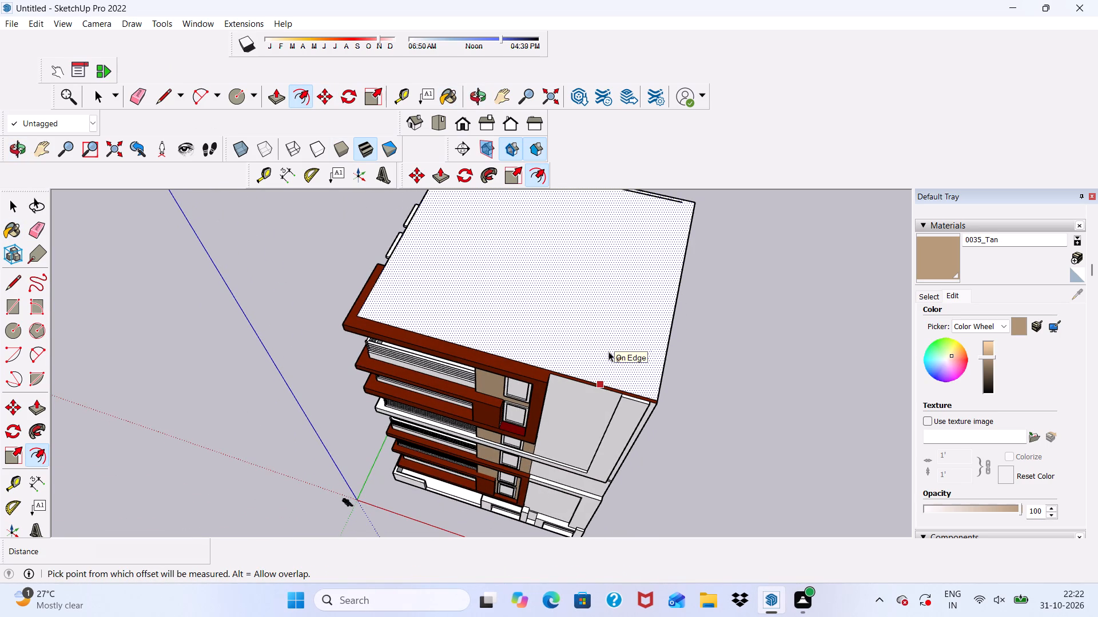
pyautogui.scroll(-1, 637, 316)
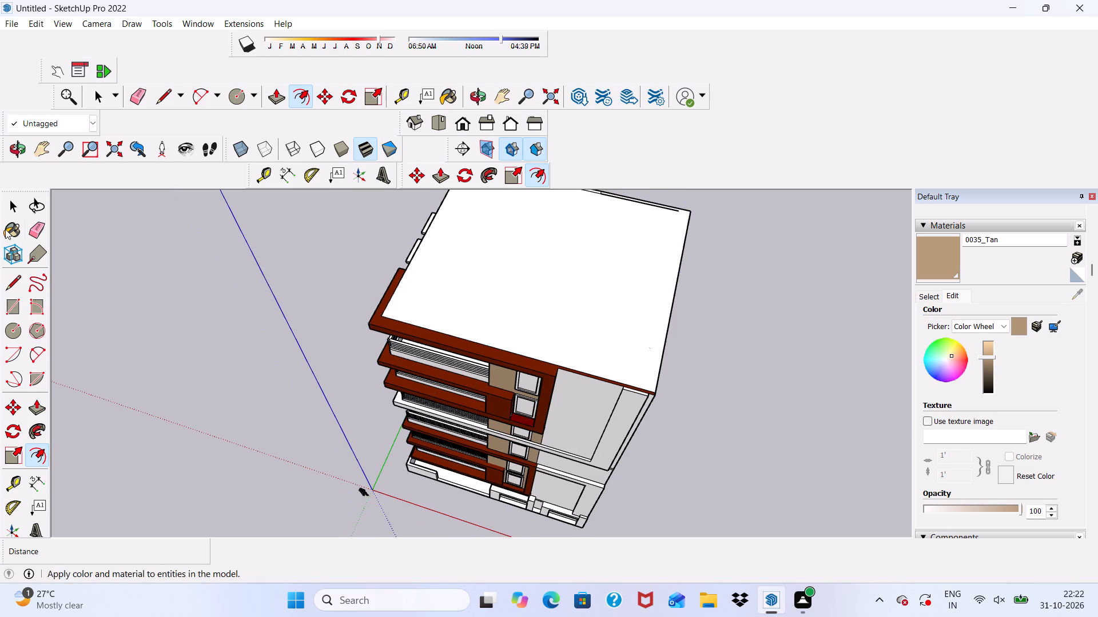
pyautogui.click(141, 98)
pyautogui.scroll(-1, 645, 370)
pyautogui.moveTo(653, 368); pyautogui.dragTo(606, 471, button='middle')
pyautogui.scroll(14, 678, 297)
pyautogui.moveTo(558, 230); pyautogui.dragTo(556, 242)
pyautogui.moveTo(544, 221); pyautogui.dragTo(538, 219)
pyautogui.scroll(-11, 538, 322)
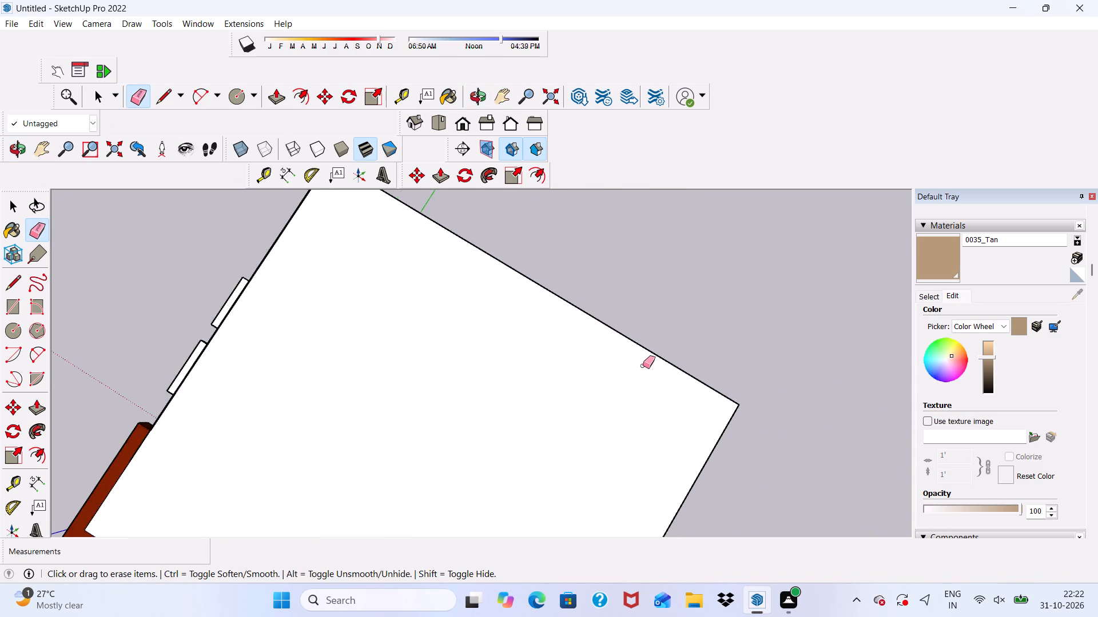
# Erase the stray extra edges along the roof's side edge above the side windows, starting at the back corner.
pyautogui.scroll(-6, 643, 366)
pyautogui.moveTo(556, 400); pyautogui.dragTo(746, 360, button='middle')
pyautogui.scroll(11, 424, 309)
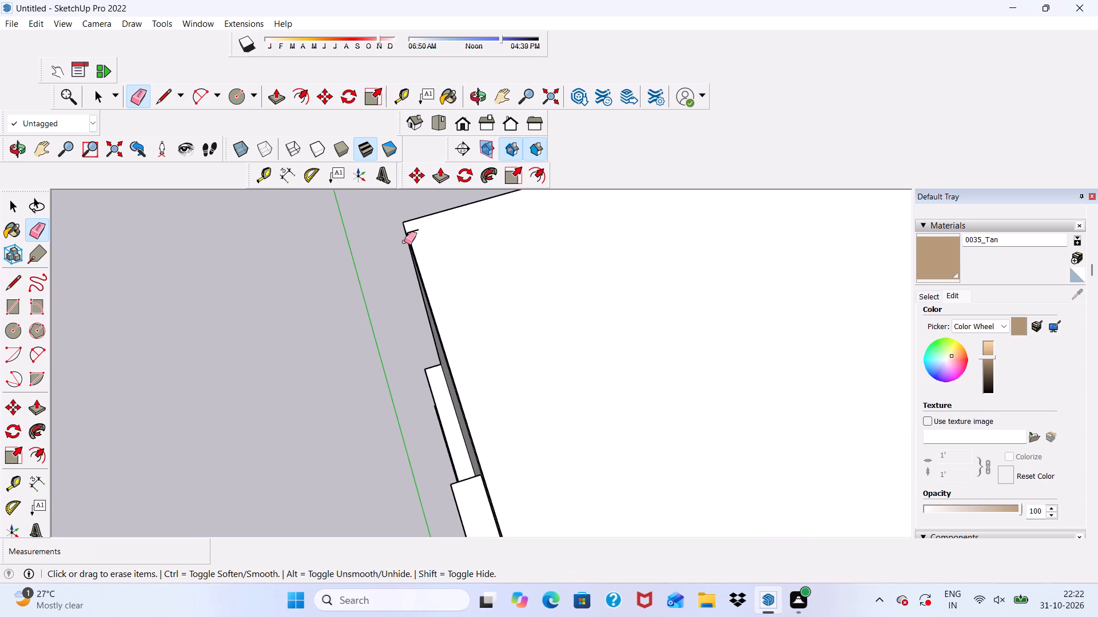
pyautogui.scroll(3, 404, 242)
pyautogui.moveTo(419, 221); pyautogui.dragTo(420, 237)
pyautogui.scroll(-1, 428, 281)
pyautogui.moveTo(435, 295); pyautogui.dragTo(609, 221, button='middle')
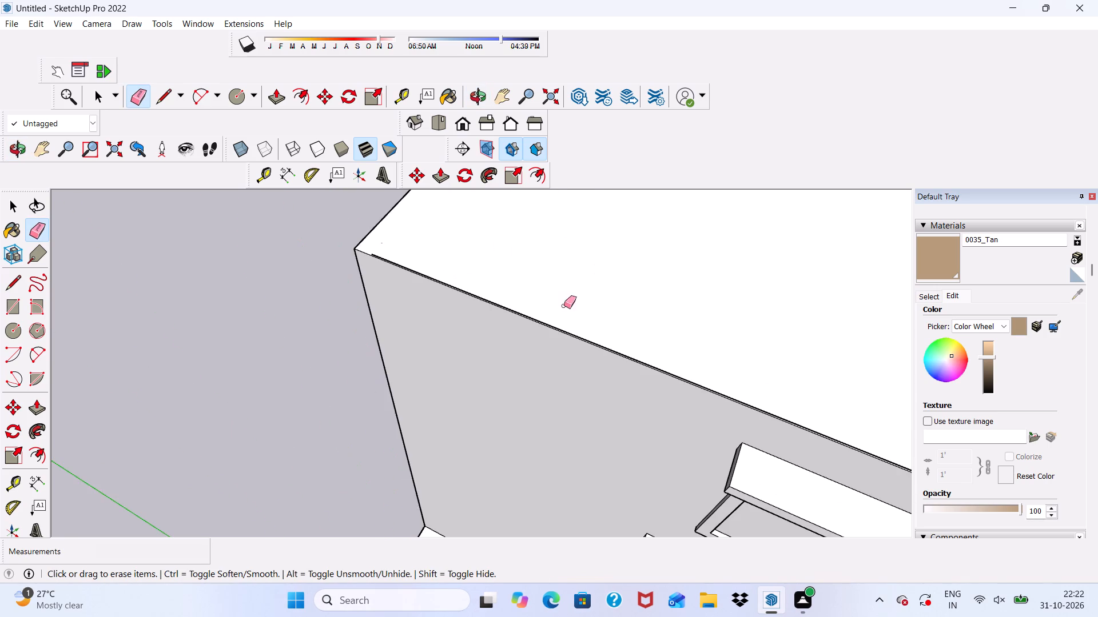
pyautogui.scroll(11, 579, 348)
pyautogui.scroll(-2, 590, 329)
pyautogui.scroll(3, 591, 328)
pyautogui.click(592, 326)
pyautogui.scroll(-6, 578, 319)
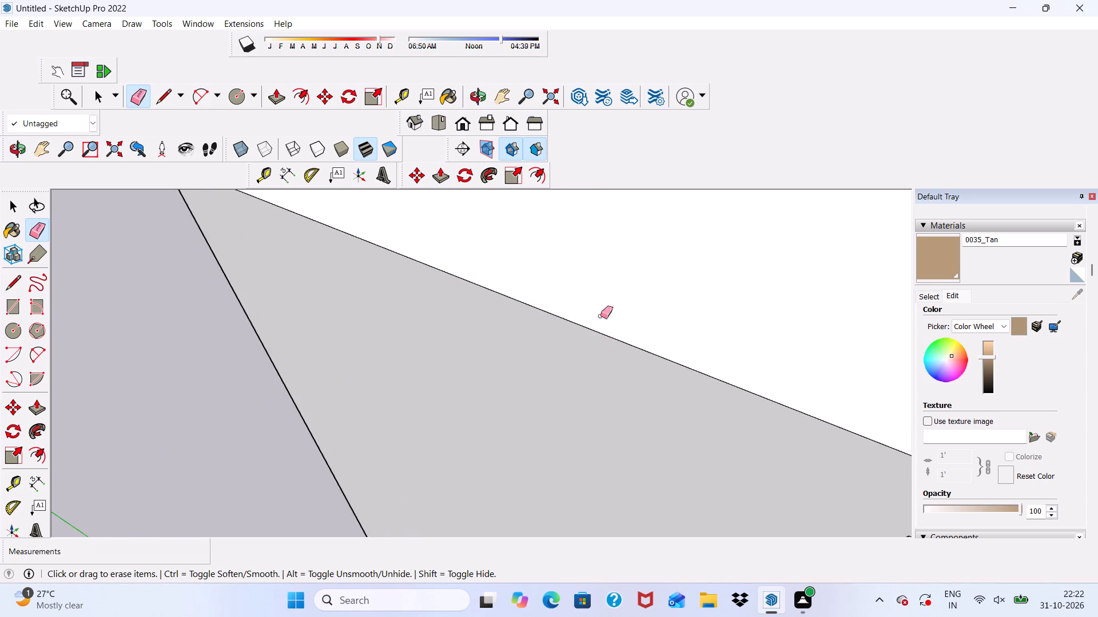
# Offset the roof face's outline inward by 9".
pyautogui.scroll(-14, 600, 316)
pyautogui.moveTo(703, 396); pyautogui.dragTo(548, 340, button='middle')
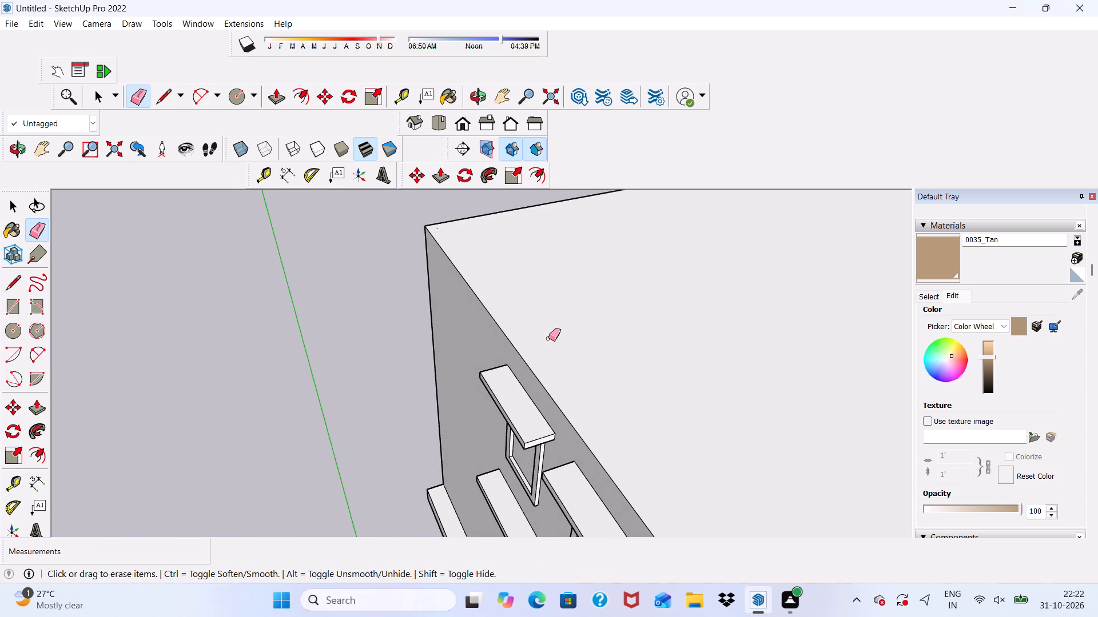
pyautogui.press('space')
pyautogui.scroll(-2, 554, 309)
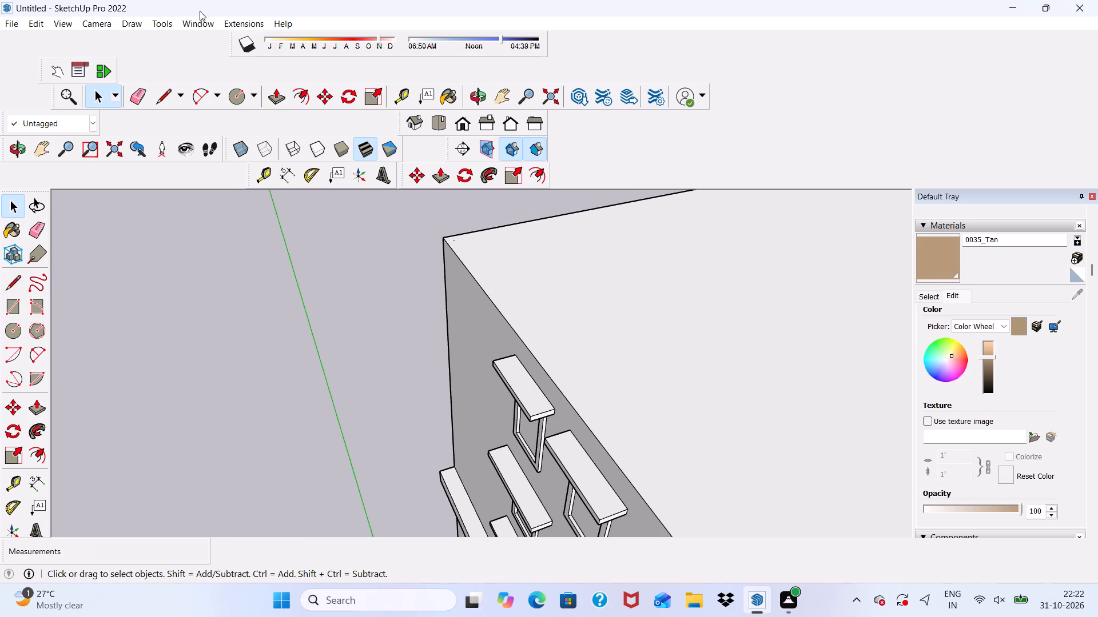
pyautogui.click(298, 85)
pyautogui.click(608, 428)
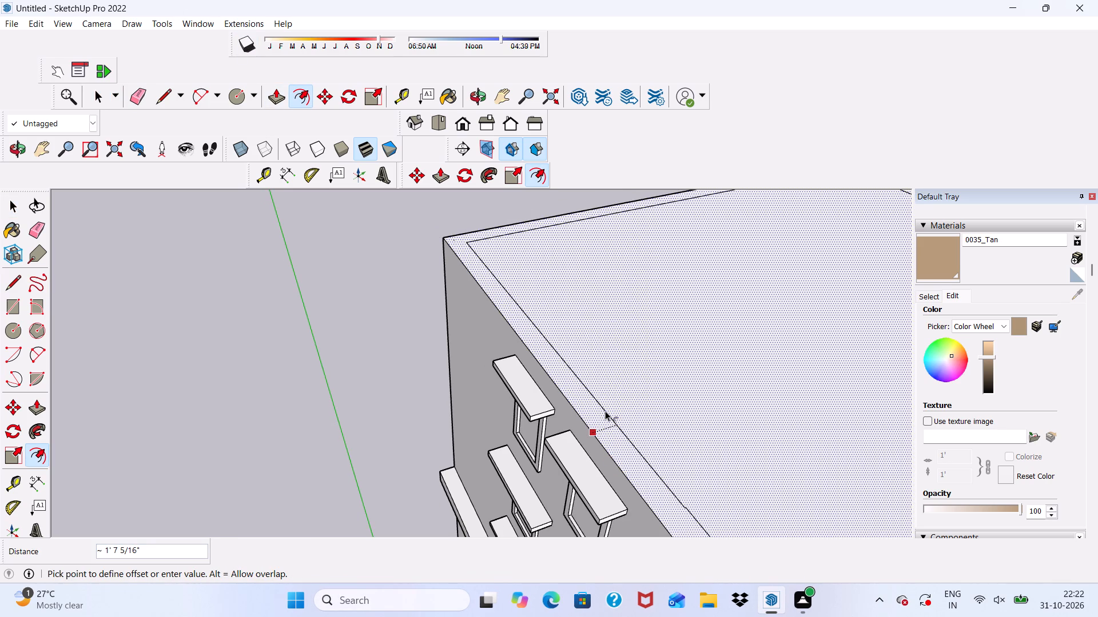
pyautogui.write('9"')
pyautogui.press('Return')
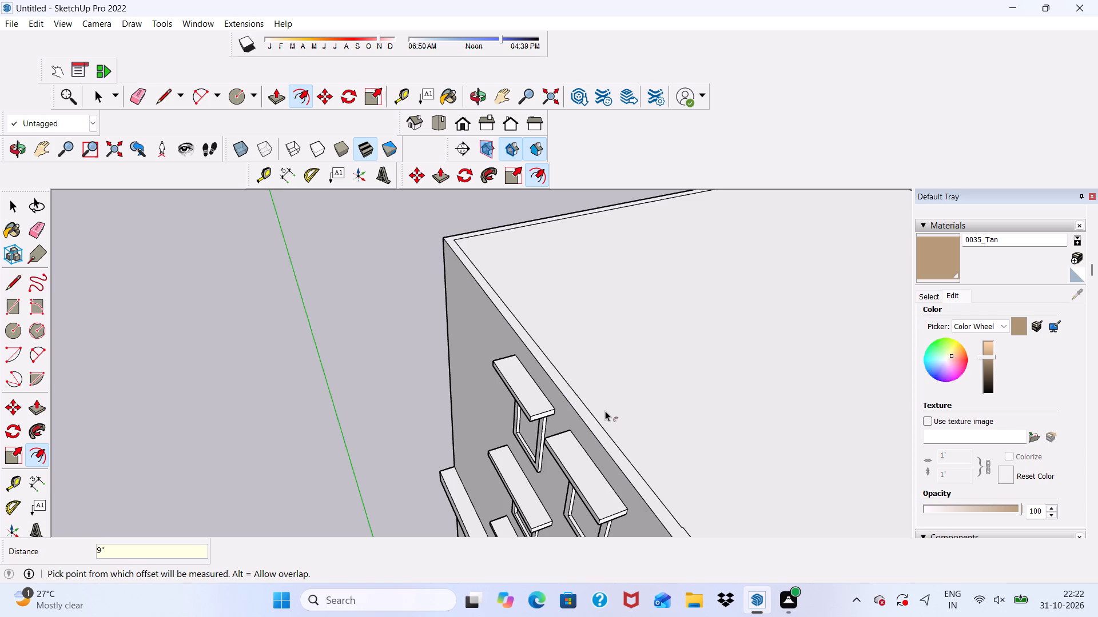
pyautogui.press('space')
# Push/Pull the narrow border strip around the roof upward 4' to form a parapet wall.
pyautogui.scroll(-6, 542, 344)
pyautogui.scroll(-5, 498, 312)
pyautogui.scroll(-3, 578, 308)
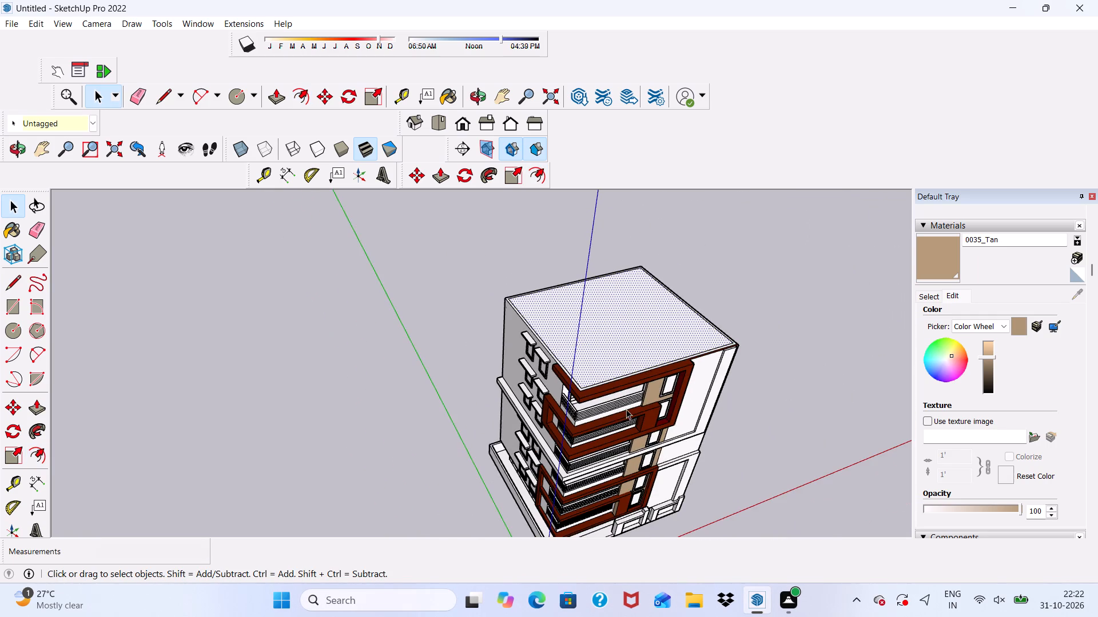
pyautogui.moveTo(626, 410); pyautogui.dragTo(423, 312, button='middle')
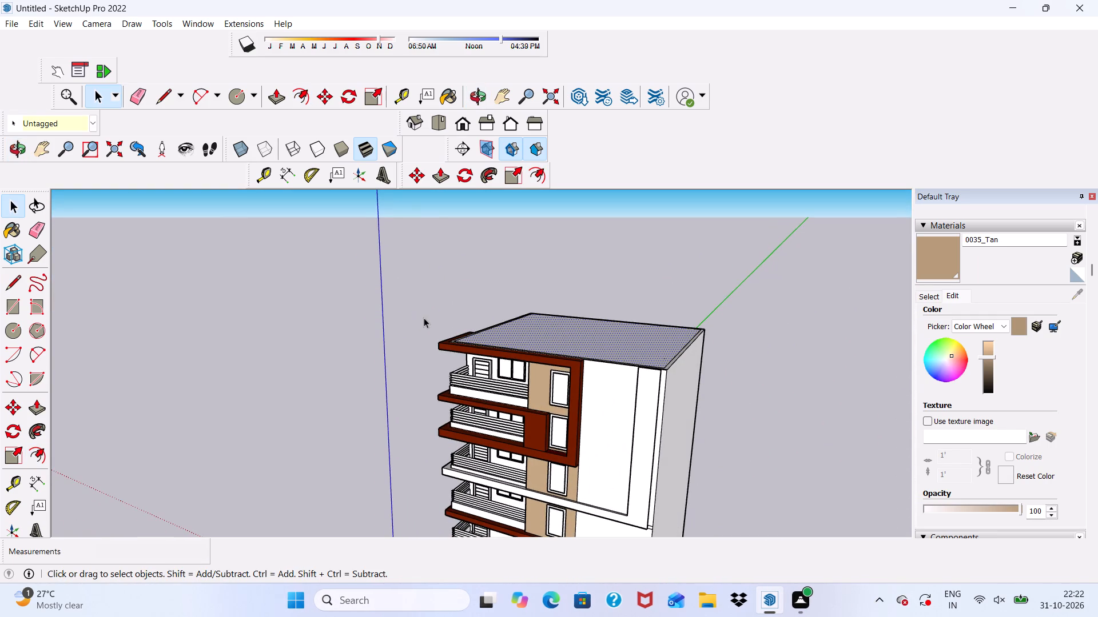
pyautogui.scroll(6, 531, 311)
pyautogui.moveTo(494, 383); pyautogui.dragTo(514, 479, button='middle')
pyautogui.scroll(2, 486, 468)
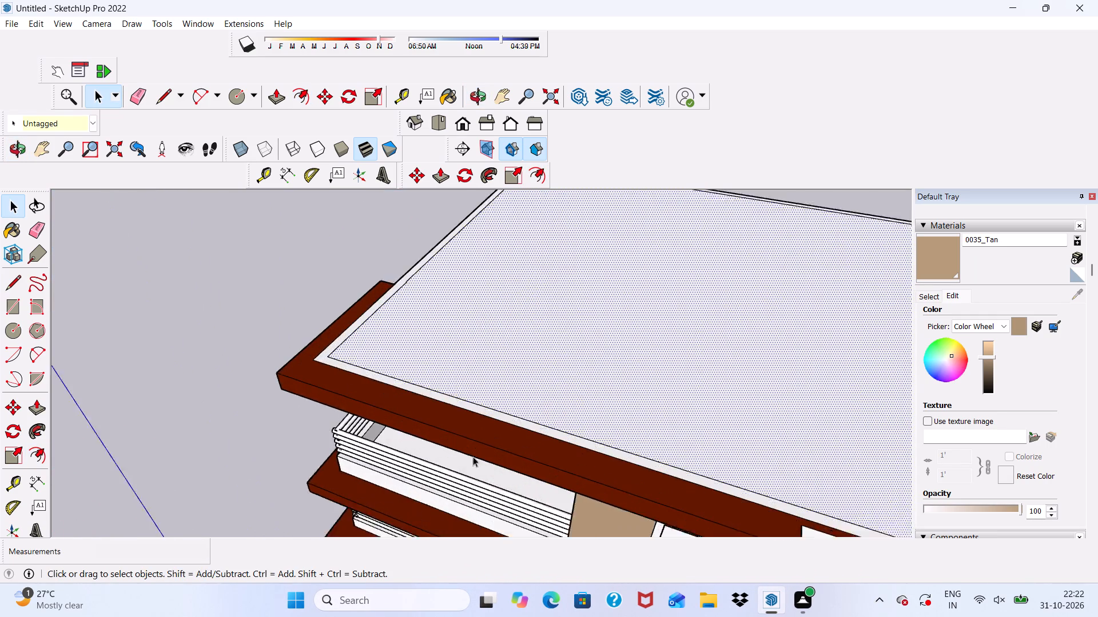
pyautogui.scroll(13, 473, 456)
pyautogui.press('space')
pyautogui.click(457, 376)
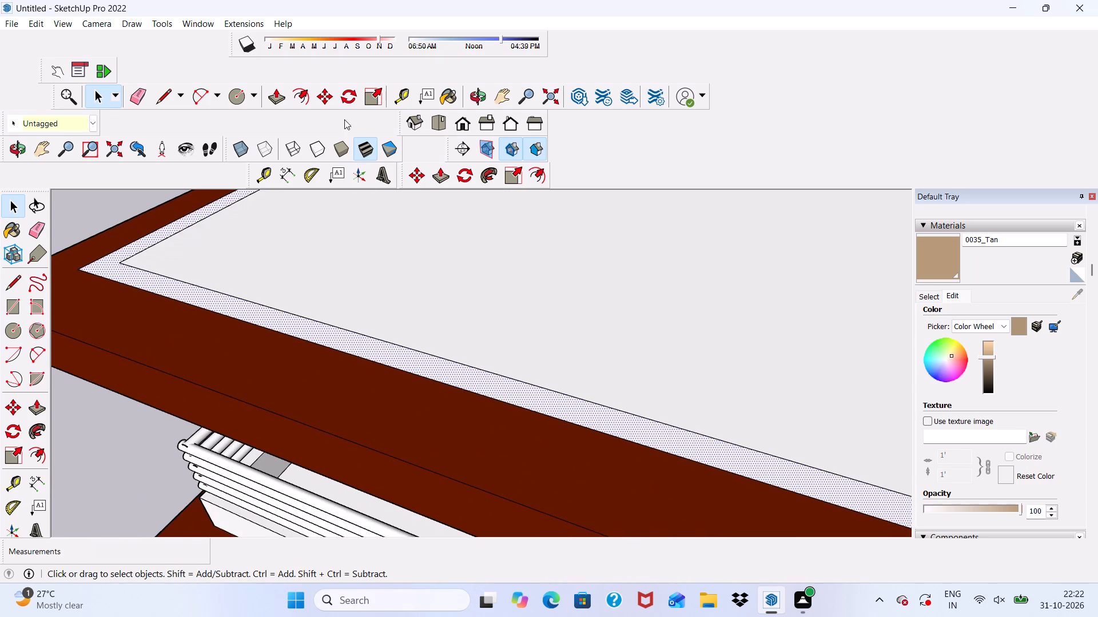
pyautogui.click(281, 102)
pyautogui.scroll(3, 357, 360)
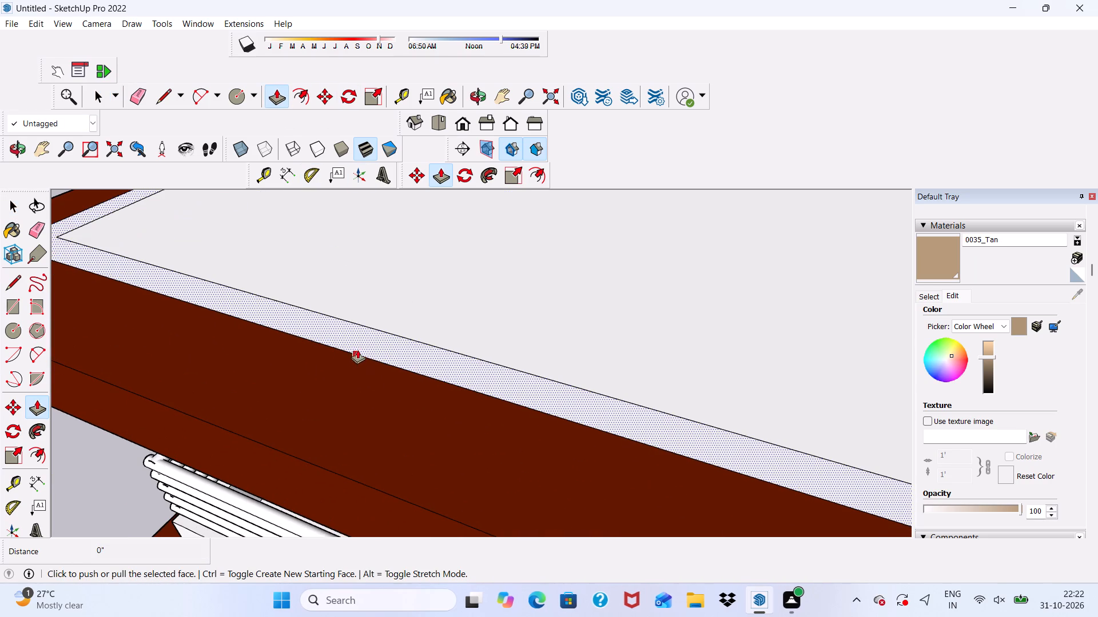
pyautogui.click(360, 344)
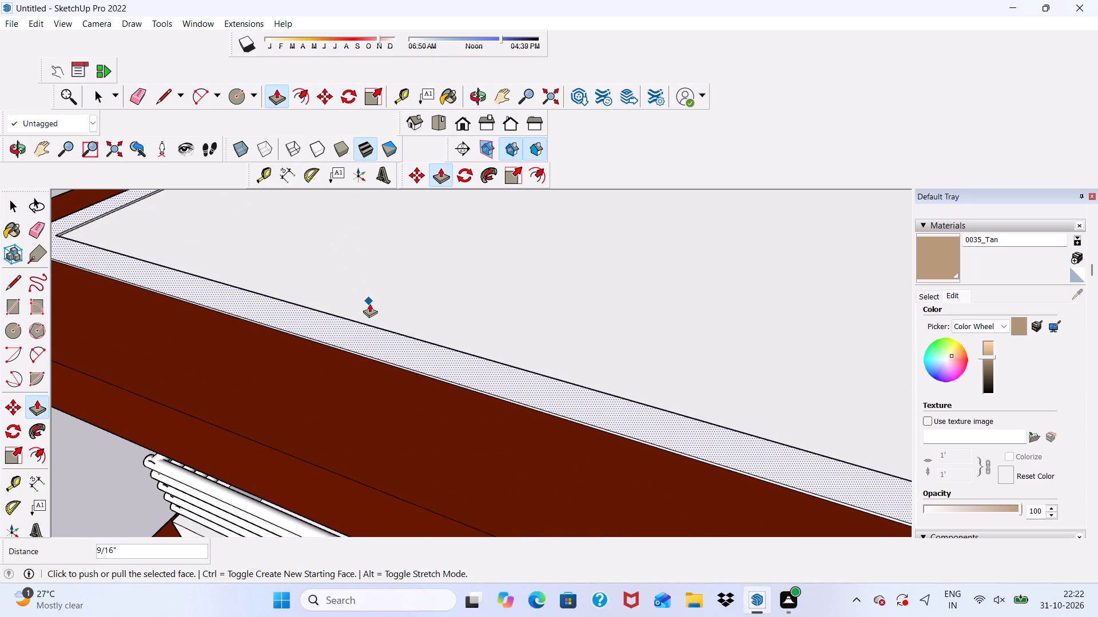
pyautogui.hotkey('ctrl', 'z')
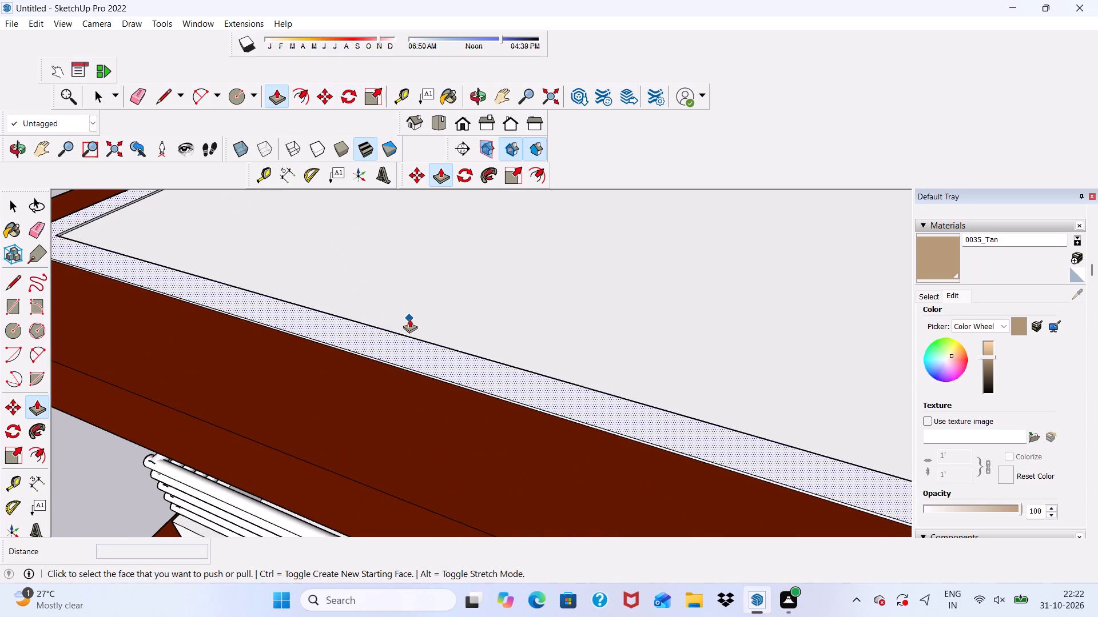
pyautogui.click(396, 352)
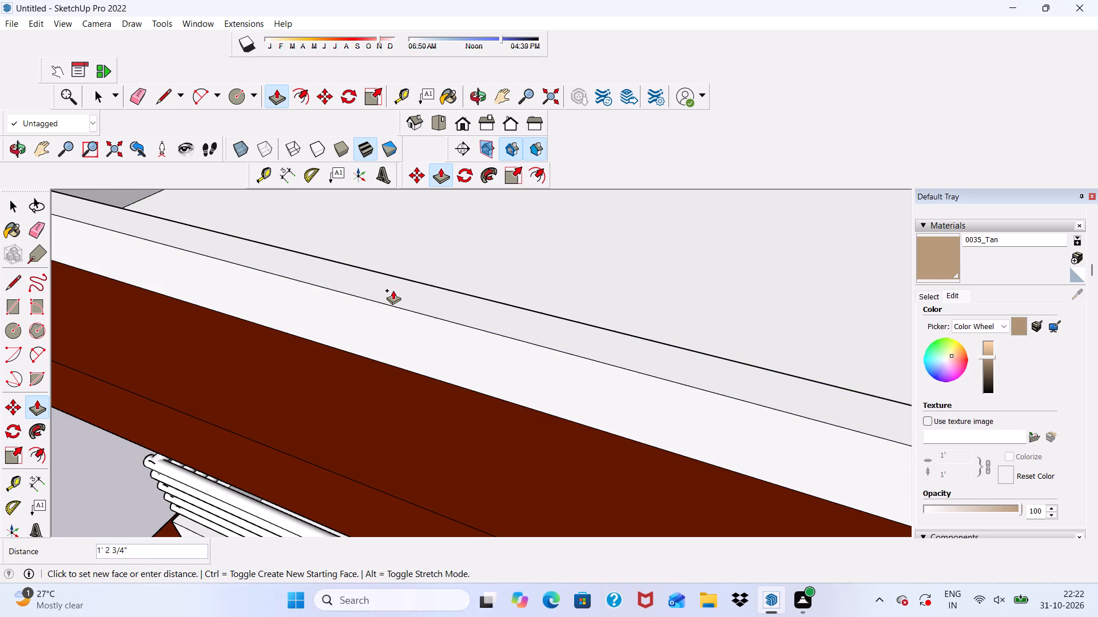
pyautogui.write("4'")
pyautogui.press('Return')
pyautogui.press('space')
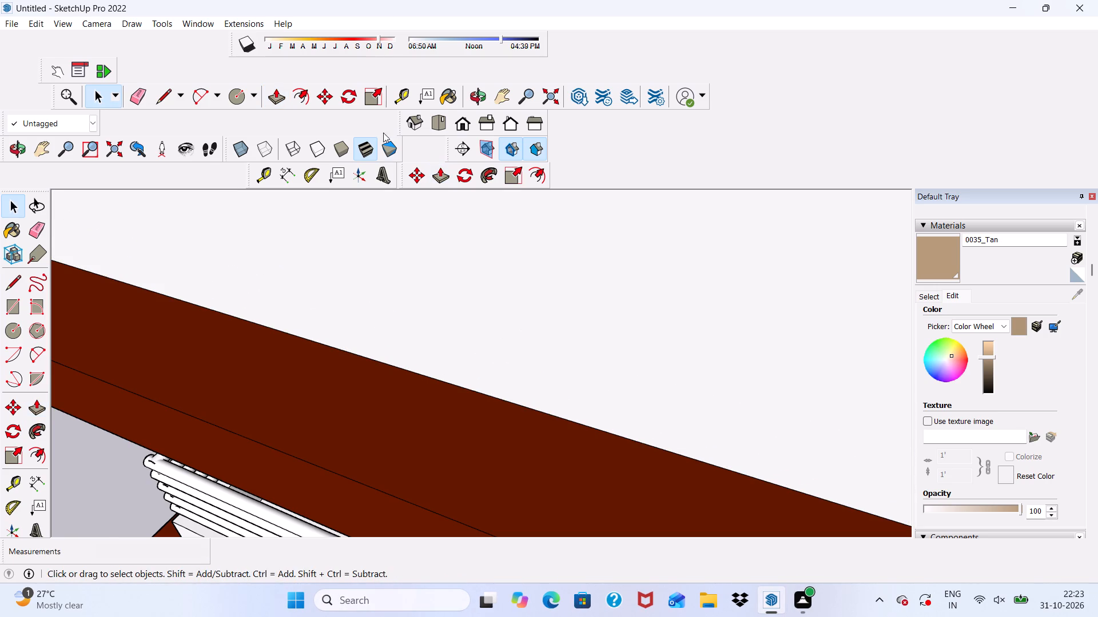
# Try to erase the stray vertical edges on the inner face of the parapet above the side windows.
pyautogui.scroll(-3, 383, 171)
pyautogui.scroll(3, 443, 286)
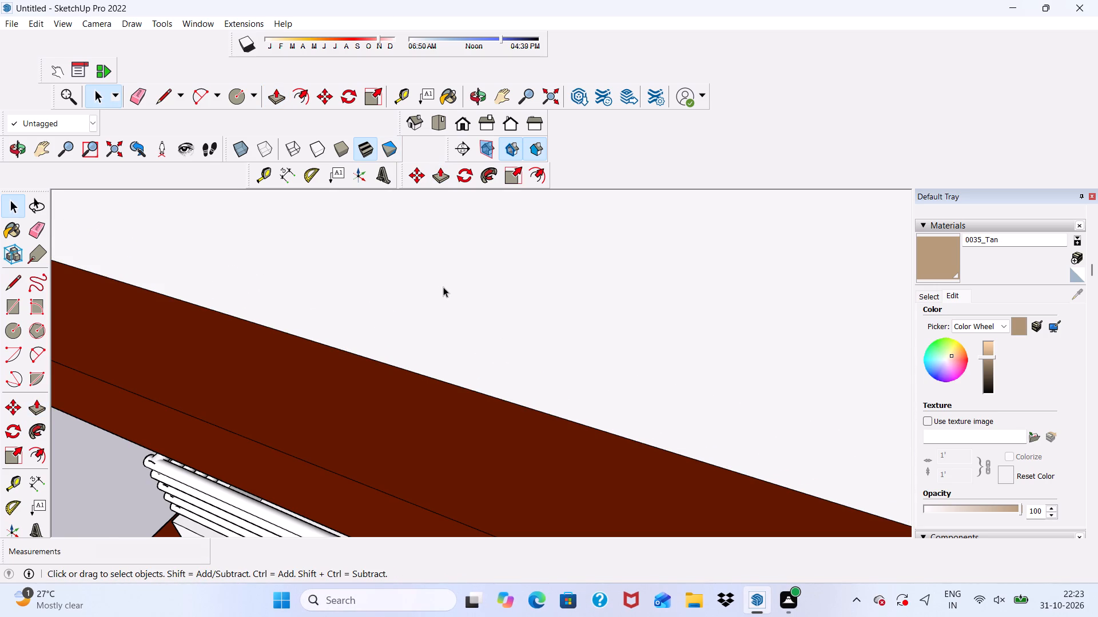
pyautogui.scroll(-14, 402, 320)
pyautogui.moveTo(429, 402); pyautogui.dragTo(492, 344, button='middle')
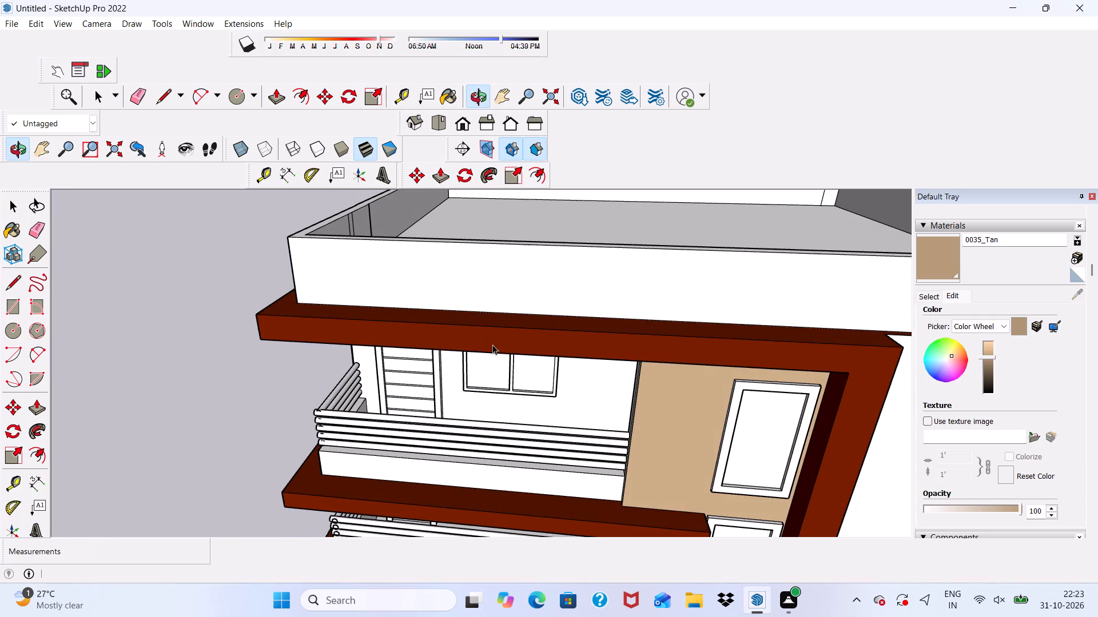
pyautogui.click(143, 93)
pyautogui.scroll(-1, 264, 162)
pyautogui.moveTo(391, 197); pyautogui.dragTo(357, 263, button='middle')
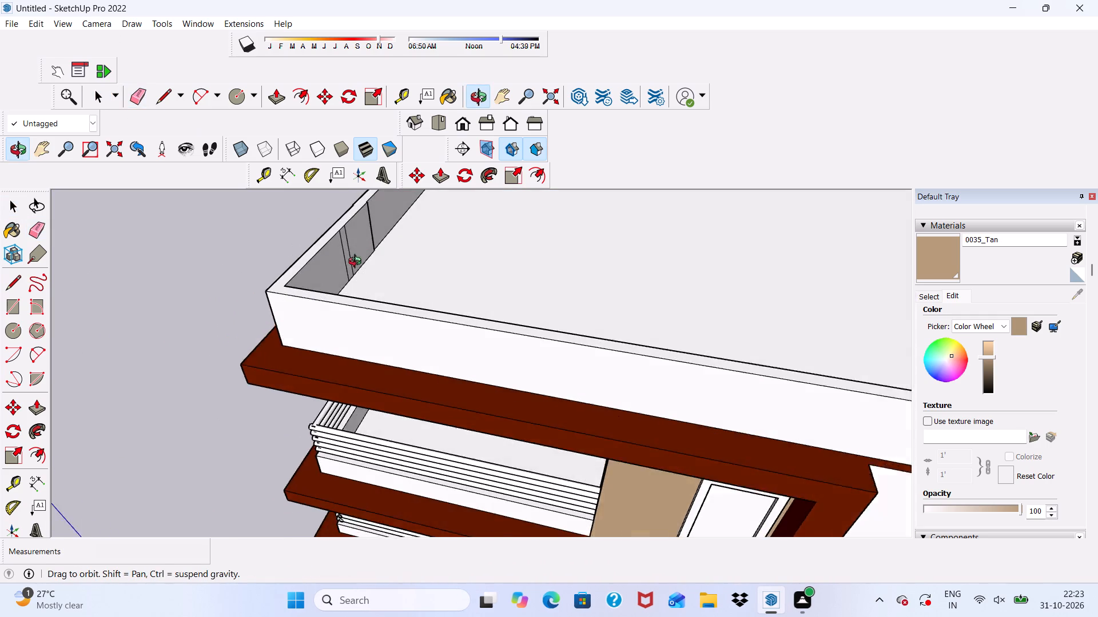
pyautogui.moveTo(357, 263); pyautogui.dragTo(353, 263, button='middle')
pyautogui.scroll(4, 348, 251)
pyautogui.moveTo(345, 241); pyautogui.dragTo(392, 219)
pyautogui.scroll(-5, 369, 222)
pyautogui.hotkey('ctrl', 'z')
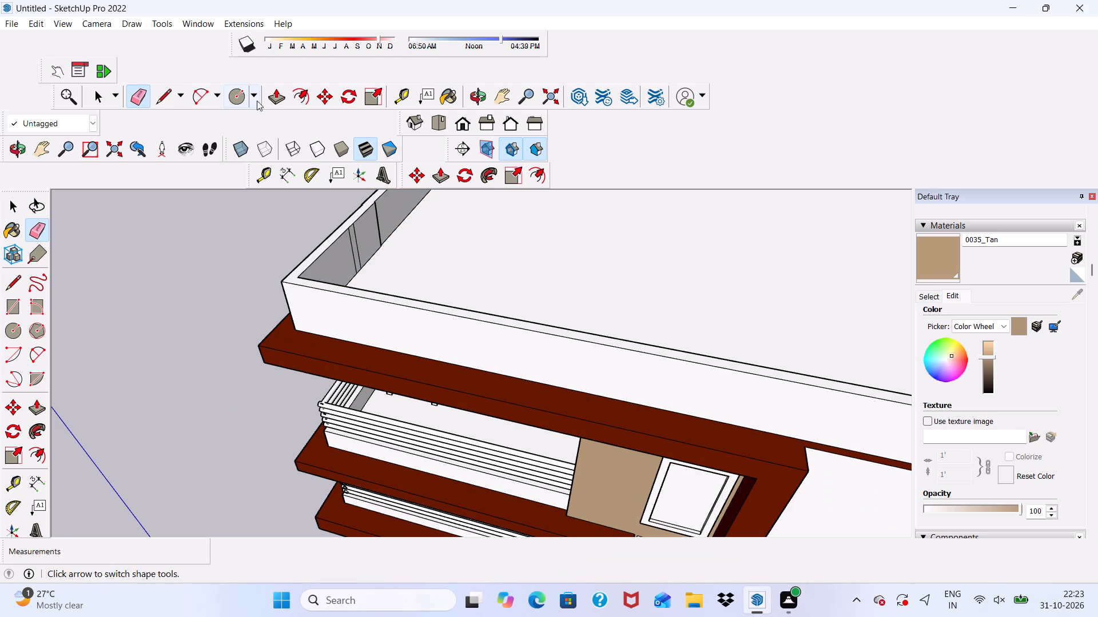
# Push/Pull the longer inner face of the parapet above the side windows about 3/4", level with the adjoining section.
pyautogui.click(281, 104)
pyautogui.scroll(11, 351, 237)
pyautogui.scroll(-4, 376, 216)
pyautogui.moveTo(420, 254); pyautogui.dragTo(346, 283, button='middle')
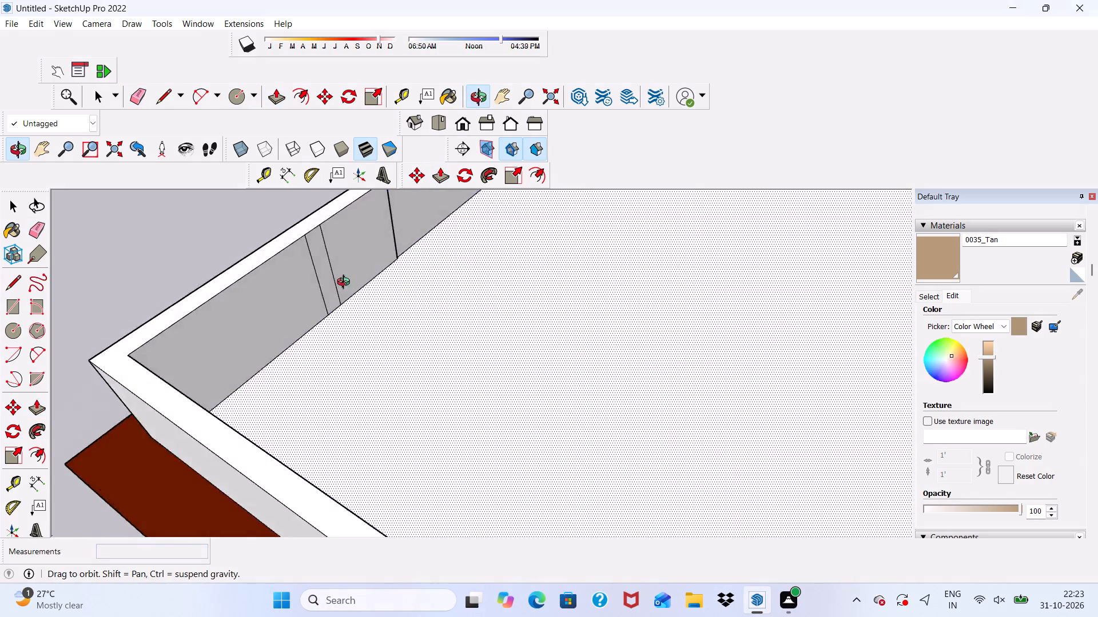
pyautogui.moveTo(346, 283); pyautogui.dragTo(149, 297, button='middle')
pyautogui.scroll(8, 432, 225)
pyautogui.scroll(-12, 427, 195)
pyautogui.scroll(6, 445, 214)
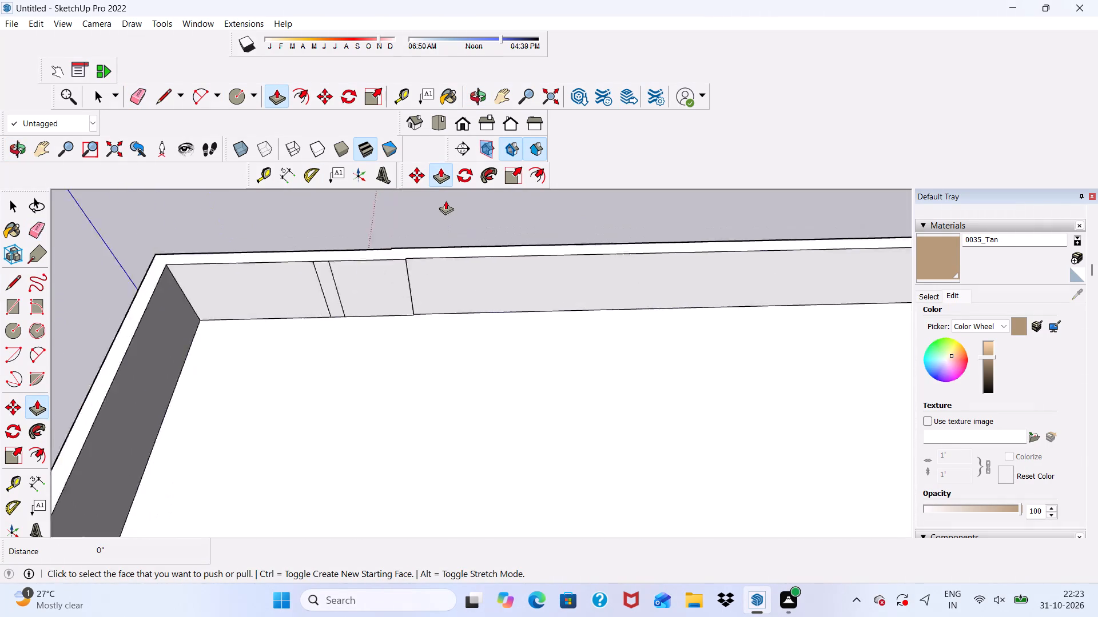
pyautogui.scroll(1, 445, 201)
pyautogui.scroll(6, 387, 349)
pyautogui.click(388, 348)
pyautogui.click(318, 343)
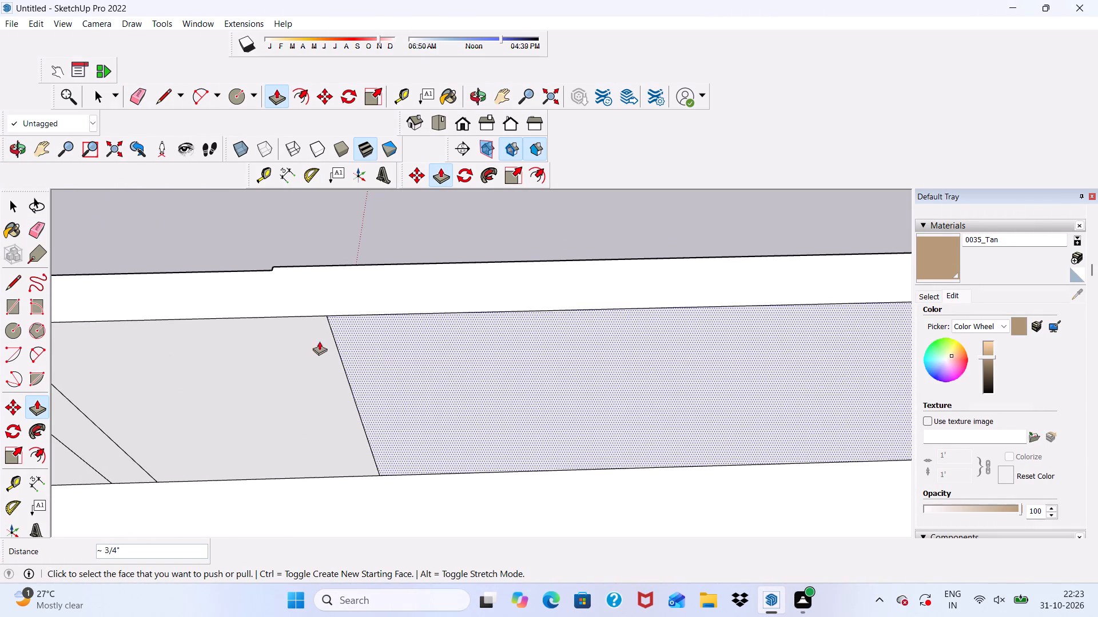
# Erase the stray vertical and slanted dividing edges on the inner face of the parapet above the side windows.
pyautogui.click(139, 91)
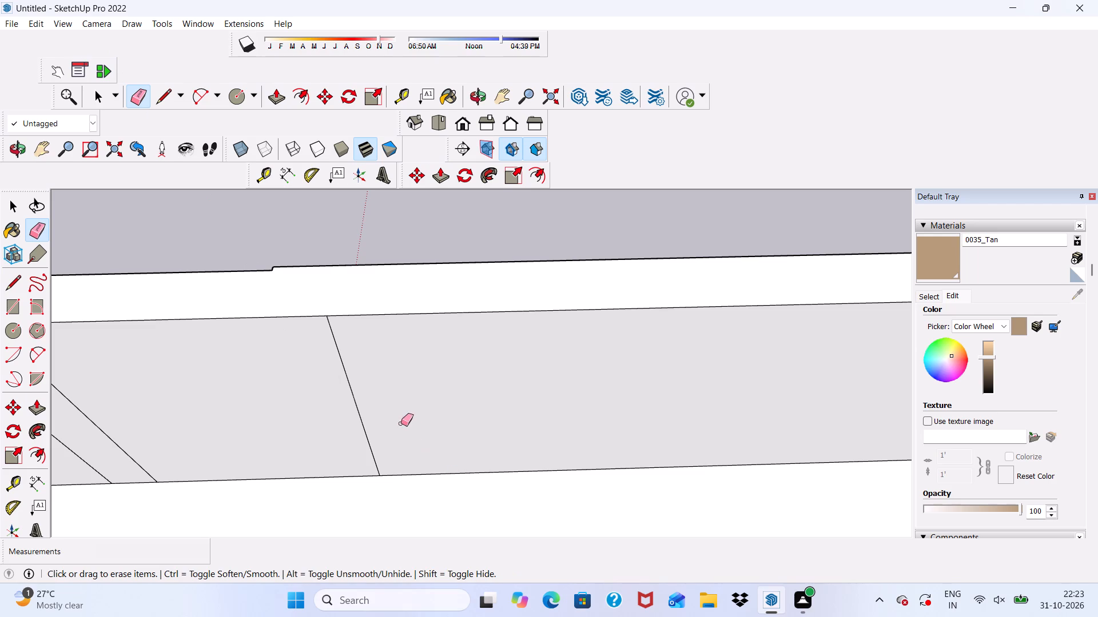
pyautogui.moveTo(394, 414); pyautogui.dragTo(357, 417)
pyautogui.scroll(-11, 347, 416)
pyautogui.scroll(5, 294, 457)
pyautogui.moveTo(317, 386); pyautogui.dragTo(400, 370)
pyautogui.scroll(-17, 400, 372)
# Erase the stray vertical edge near the corner on the outer face of the front parapet, above the plain white wall.
pyautogui.moveTo(430, 447); pyautogui.dragTo(598, 330, button='middle')
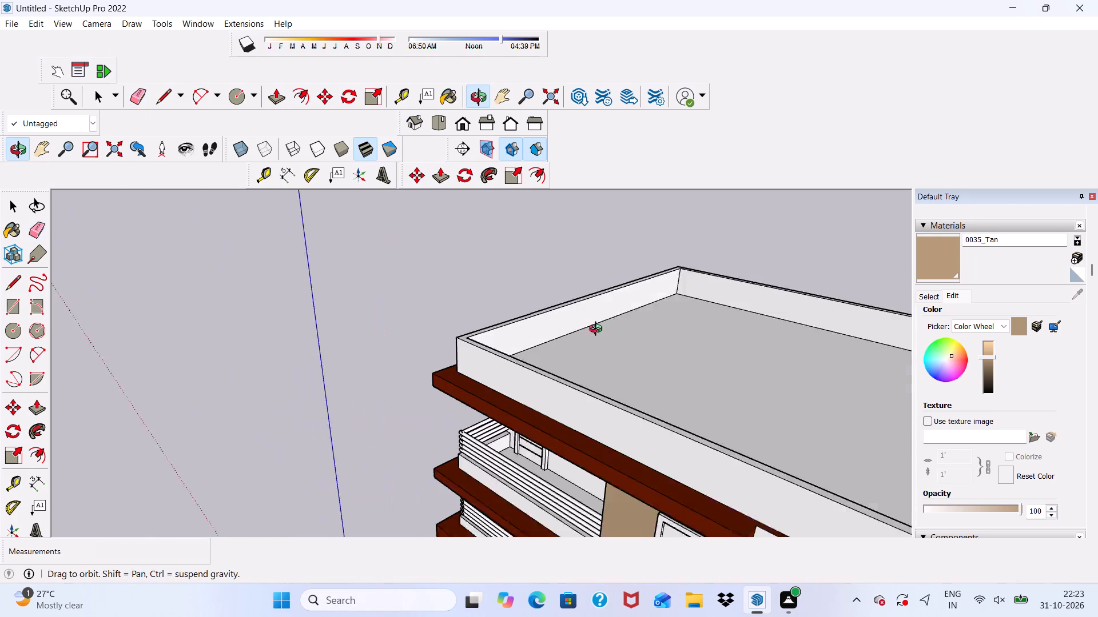
pyautogui.moveTo(598, 330); pyautogui.dragTo(613, 319, button='middle')
pyautogui.scroll(1, 613, 319)
pyautogui.scroll(-7, 449, 355)
pyautogui.moveTo(669, 387); pyautogui.dragTo(795, 396, button='middle')
pyautogui.scroll(3, 797, 388)
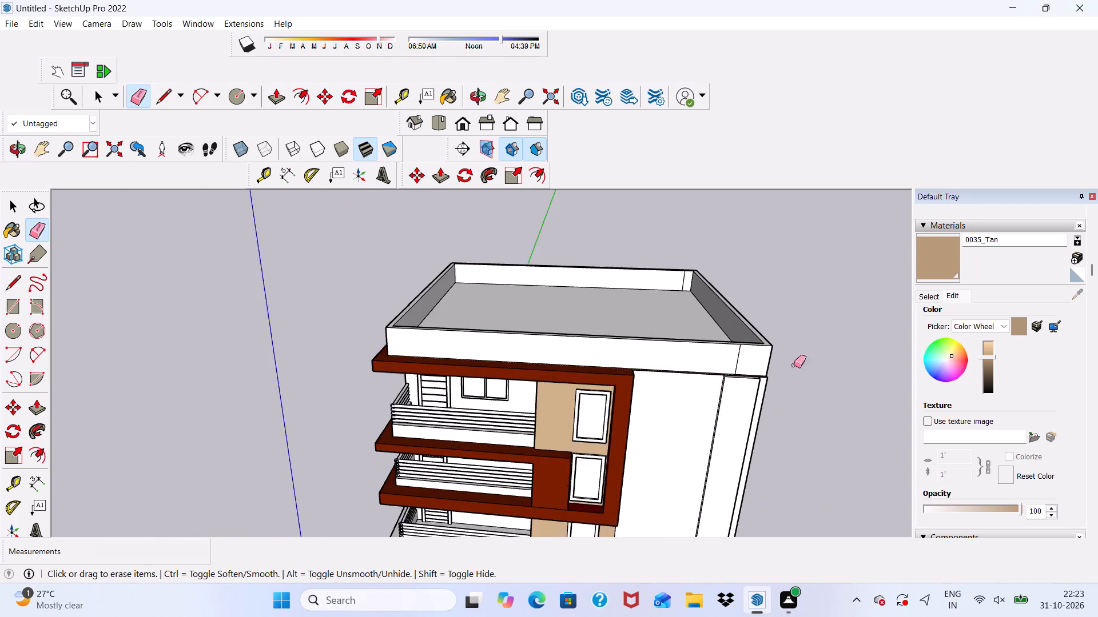
pyautogui.scroll(5, 794, 365)
pyautogui.moveTo(705, 367); pyautogui.dragTo(714, 364)
pyautogui.scroll(-1, 704, 357)
# Erase the stray vertical edge near the corner on the inner face of the back parapet.
pyautogui.moveTo(704, 357); pyautogui.dragTo(921, 488, button='middle')
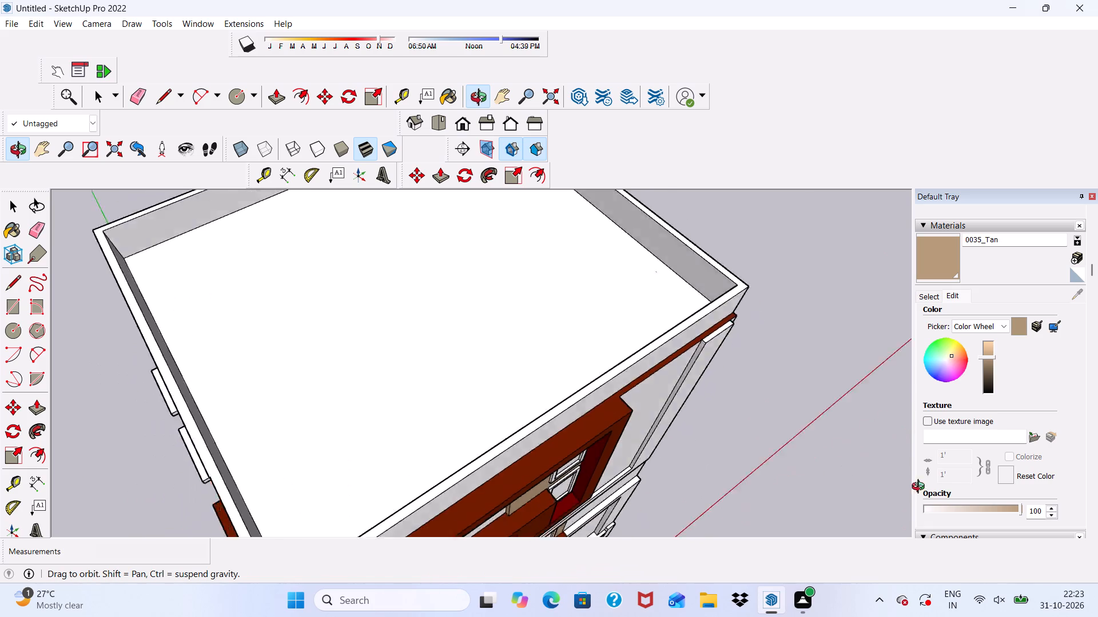
pyautogui.moveTo(921, 488); pyautogui.dragTo(792, 385, button='middle')
pyautogui.scroll(6, 585, 244)
pyautogui.click(548, 216)
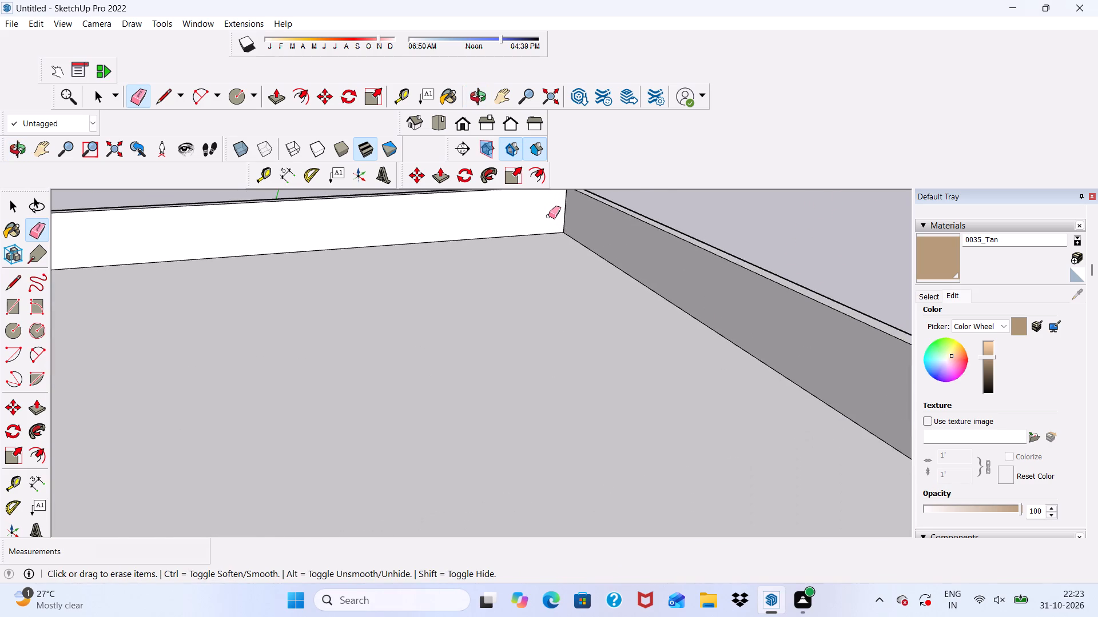
pyautogui.scroll(-12, 544, 257)
pyautogui.moveTo(658, 409); pyautogui.dragTo(595, 323, button='middle')
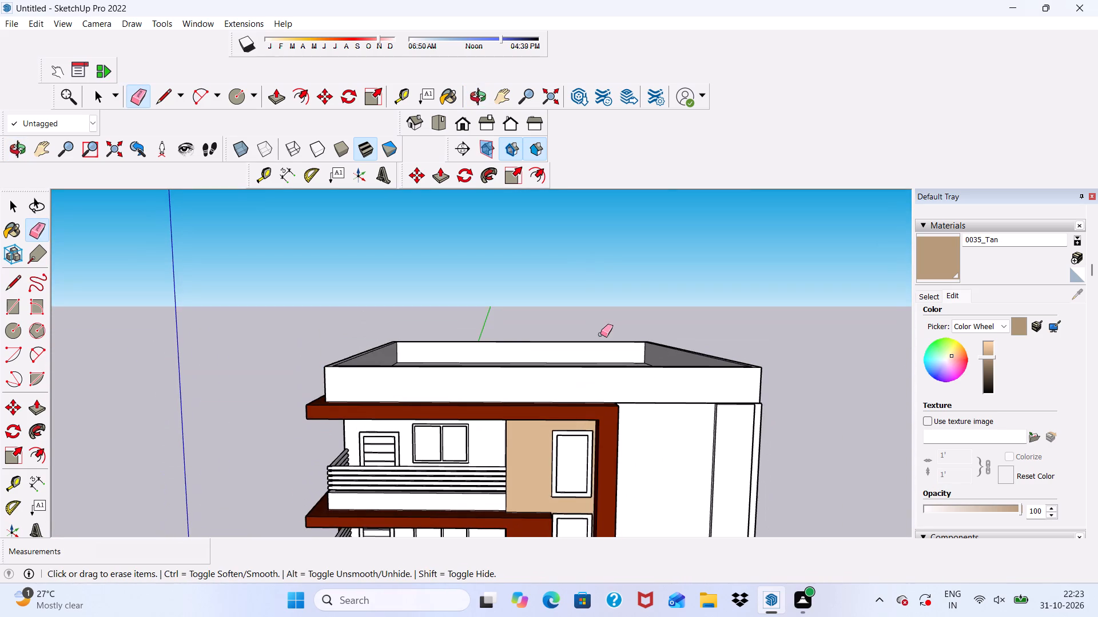
pyautogui.scroll(-4, 697, 413)
pyautogui.moveTo(696, 407); pyautogui.dragTo(668, 427, button='middle')
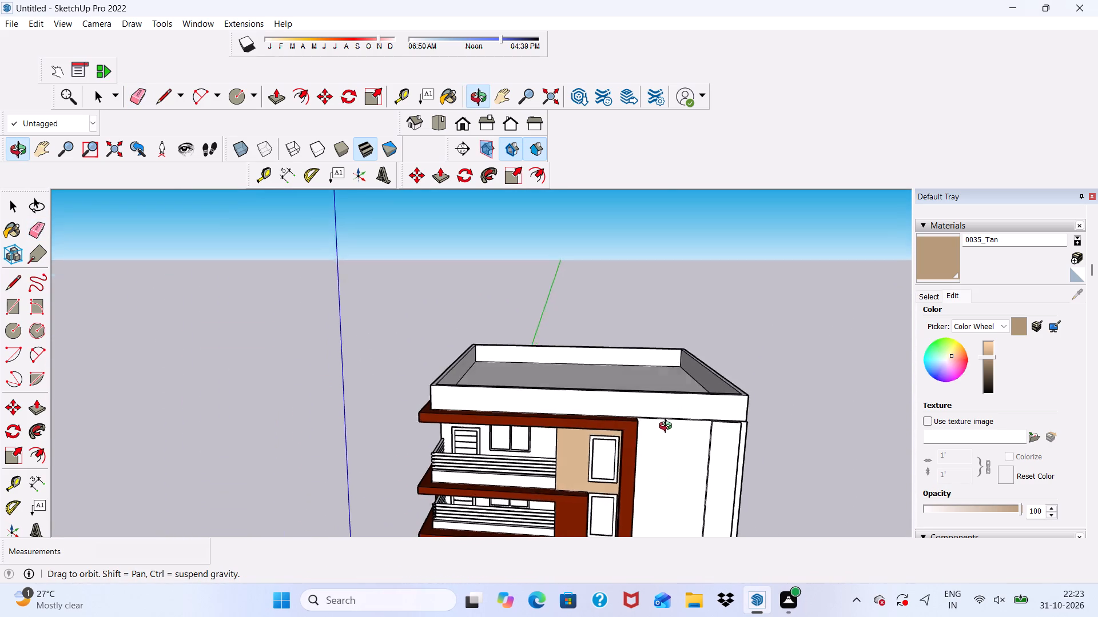
pyautogui.moveTo(668, 427); pyautogui.dragTo(646, 471, button='middle')
pyautogui.scroll(2, 640, 466)
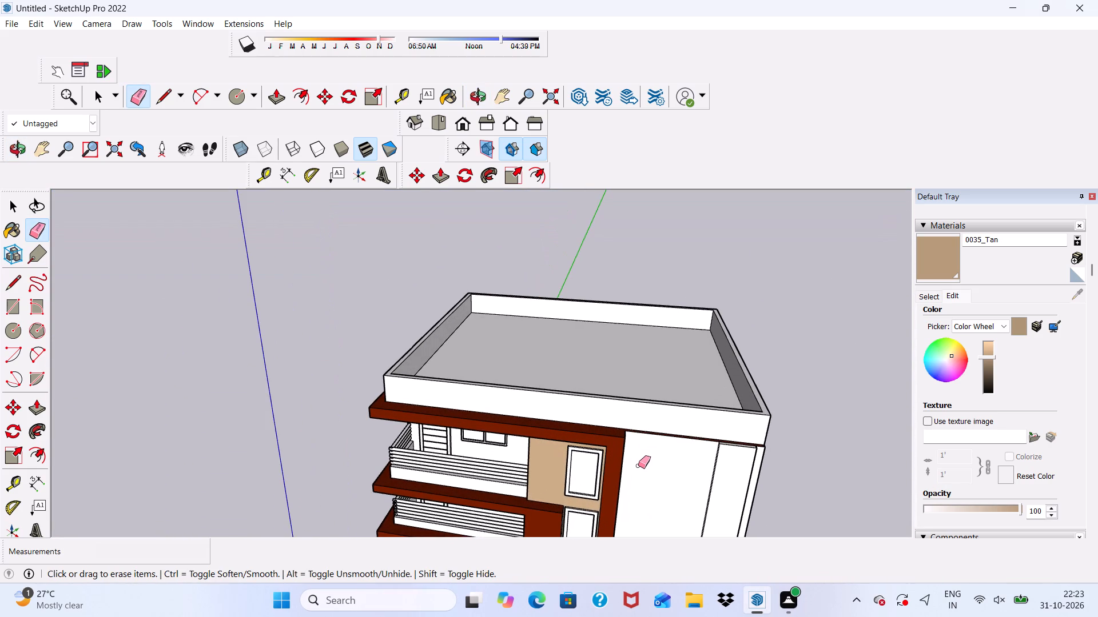
pyautogui.press('space')
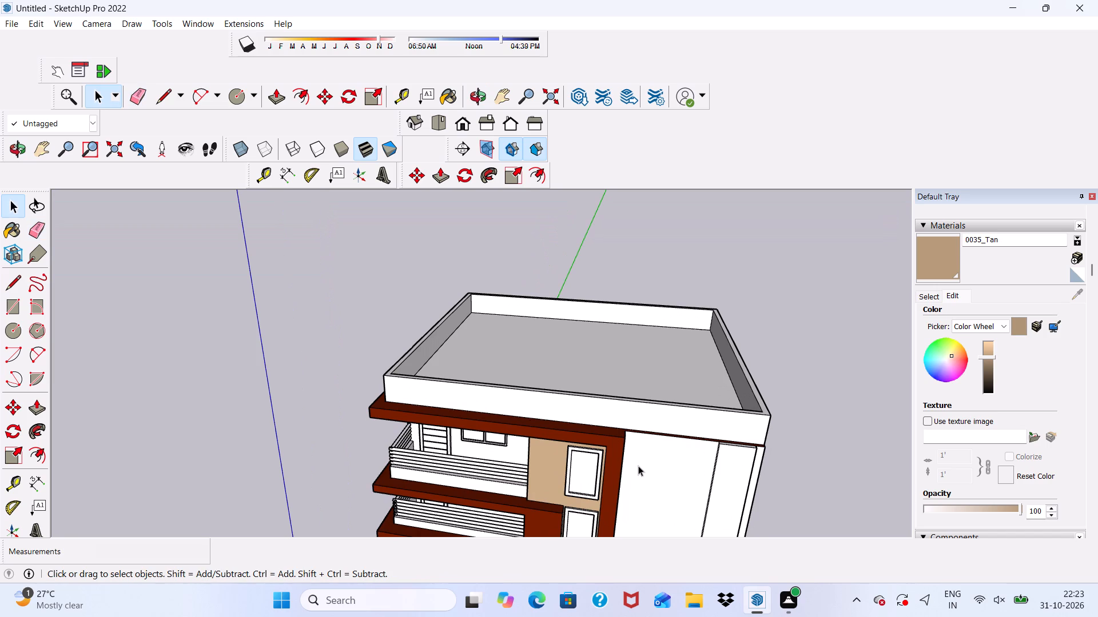
# Draw a rectangle about 27' by 21' on the roof slab, starting from the front parapet's inner corner behind the plain white wall.
pyautogui.scroll(1, 638, 466)
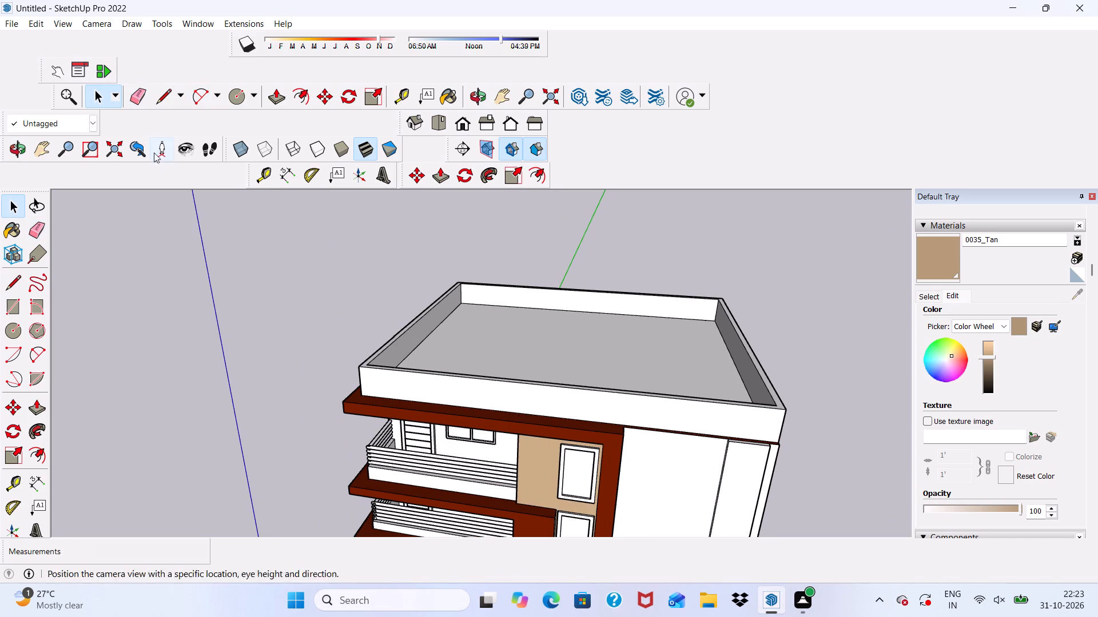
pyautogui.click(10, 310)
pyautogui.moveTo(605, 370); pyautogui.dragTo(643, 518, button='middle')
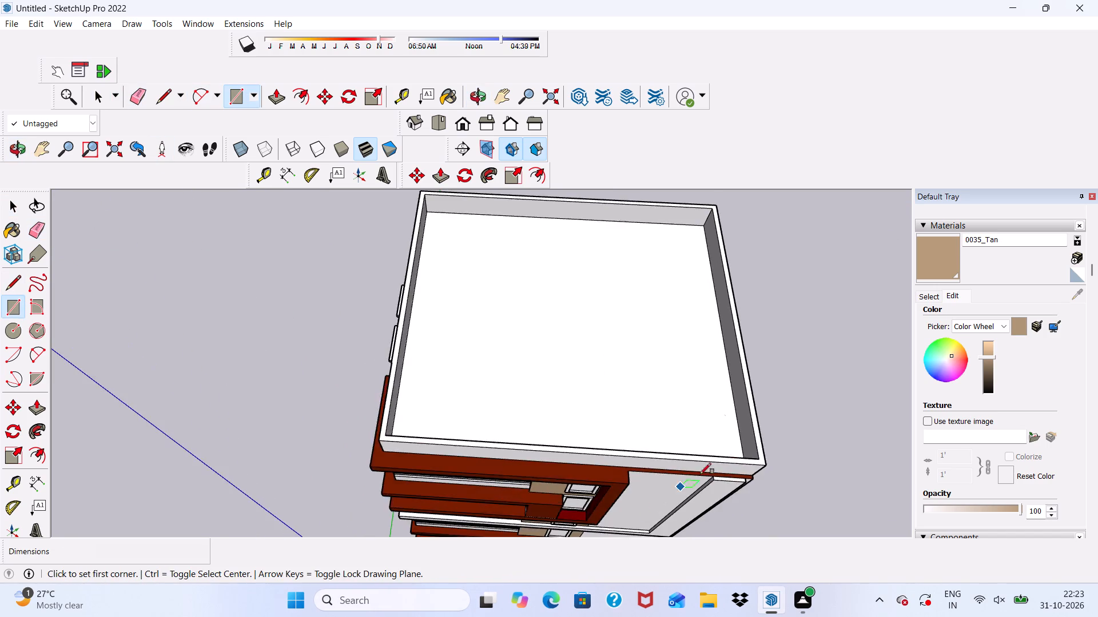
pyautogui.scroll(6, 717, 458)
pyautogui.moveTo(728, 433); pyautogui.dragTo(744, 464, button='middle')
pyautogui.scroll(10, 744, 464)
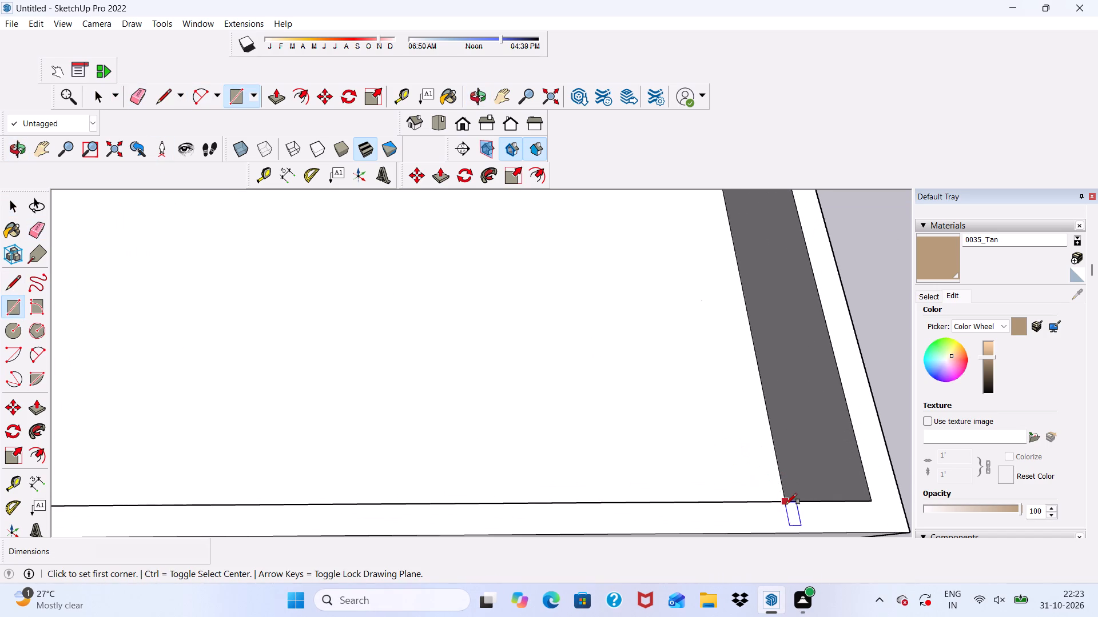
pyautogui.scroll(5, 762, 467)
pyautogui.moveTo(754, 459); pyautogui.dragTo(810, 521, button='middle')
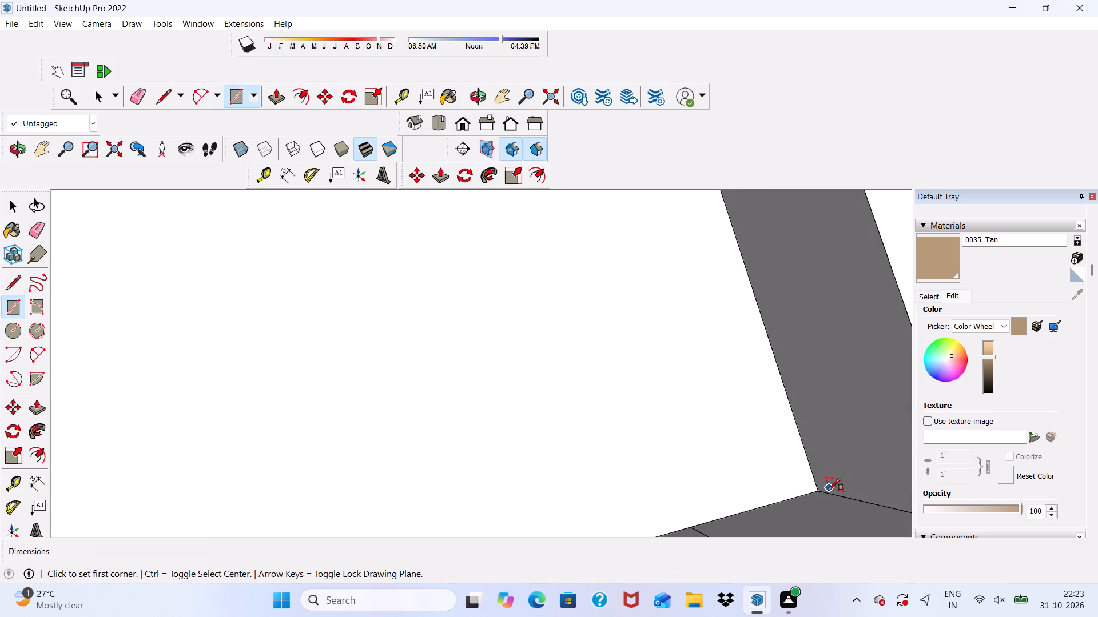
pyautogui.click(817, 490)
pyautogui.scroll(-9, 643, 298)
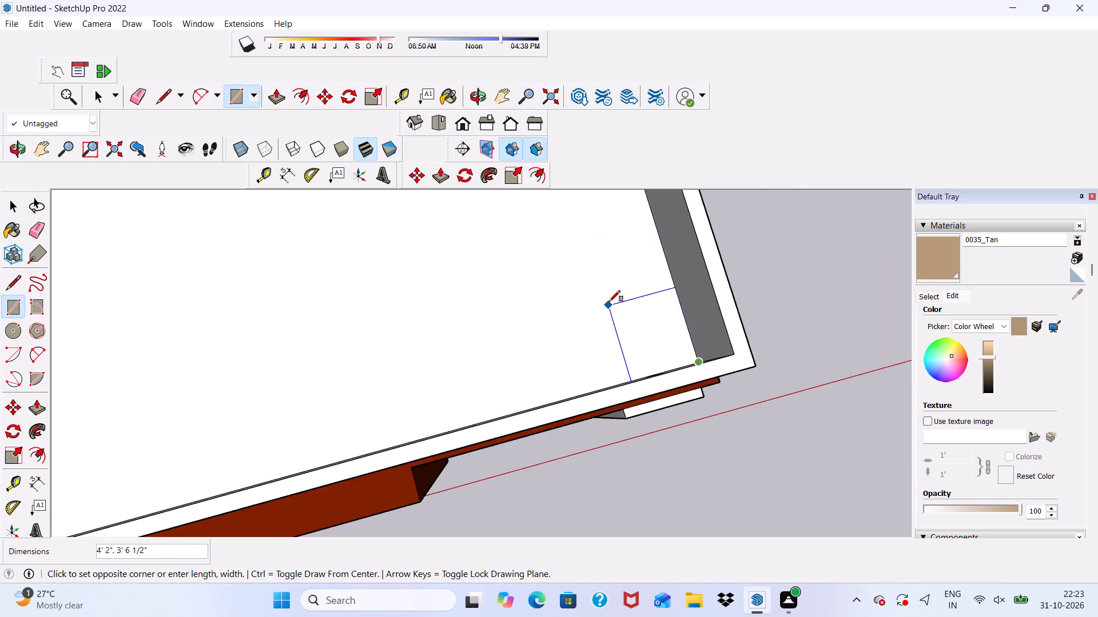
pyautogui.scroll(-5, 608, 313)
pyautogui.scroll(-6, 380, 246)
pyautogui.moveTo(403, 332); pyautogui.dragTo(333, 239, button='middle')
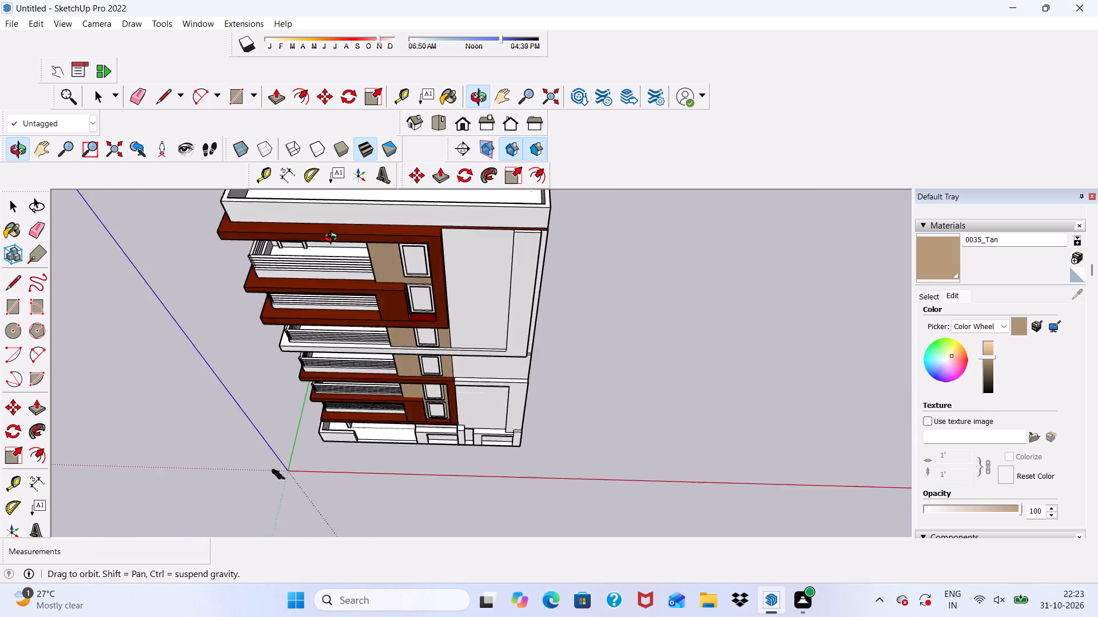
pyautogui.moveTo(333, 239); pyautogui.dragTo(333, 243, button='middle')
pyautogui.scroll(6, 336, 237)
pyautogui.scroll(-12, 337, 236)
pyautogui.scroll(6, 410, 310)
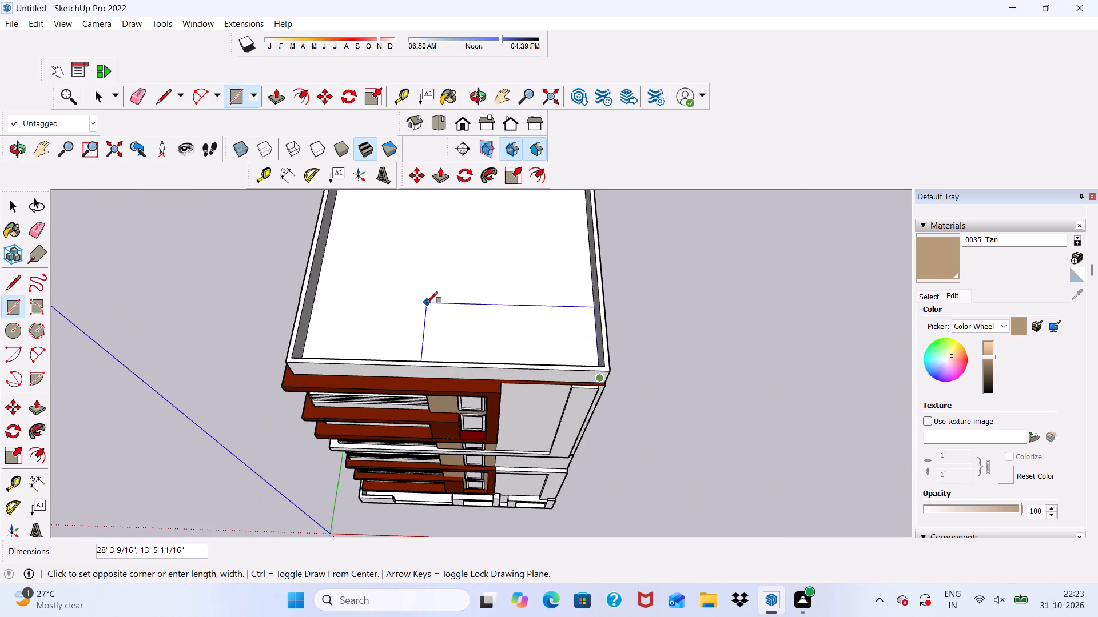
pyautogui.click(441, 265)
# Push/Pull the roof rectangle up 10' to form a rooftop block.
pyautogui.scroll(-1, 476, 307)
pyautogui.moveTo(479, 308); pyautogui.dragTo(554, 156, button='middle')
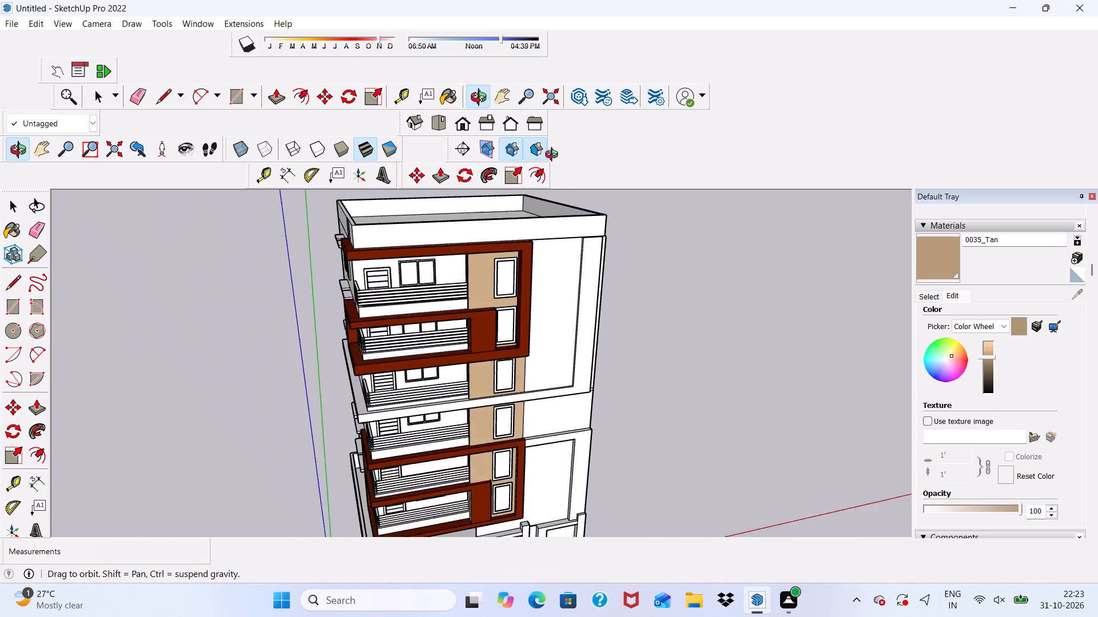
pyautogui.moveTo(554, 156); pyautogui.dragTo(448, 226, button='middle')
pyautogui.click(279, 94)
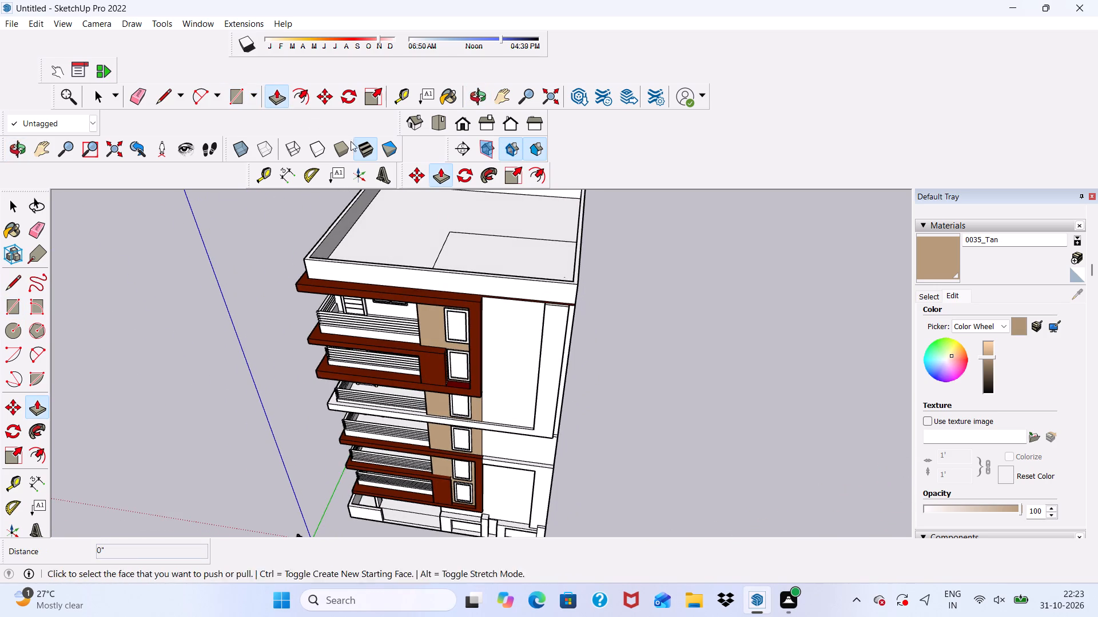
pyautogui.scroll(4, 600, 258)
pyautogui.click(501, 266)
pyautogui.scroll(-3, 463, 210)
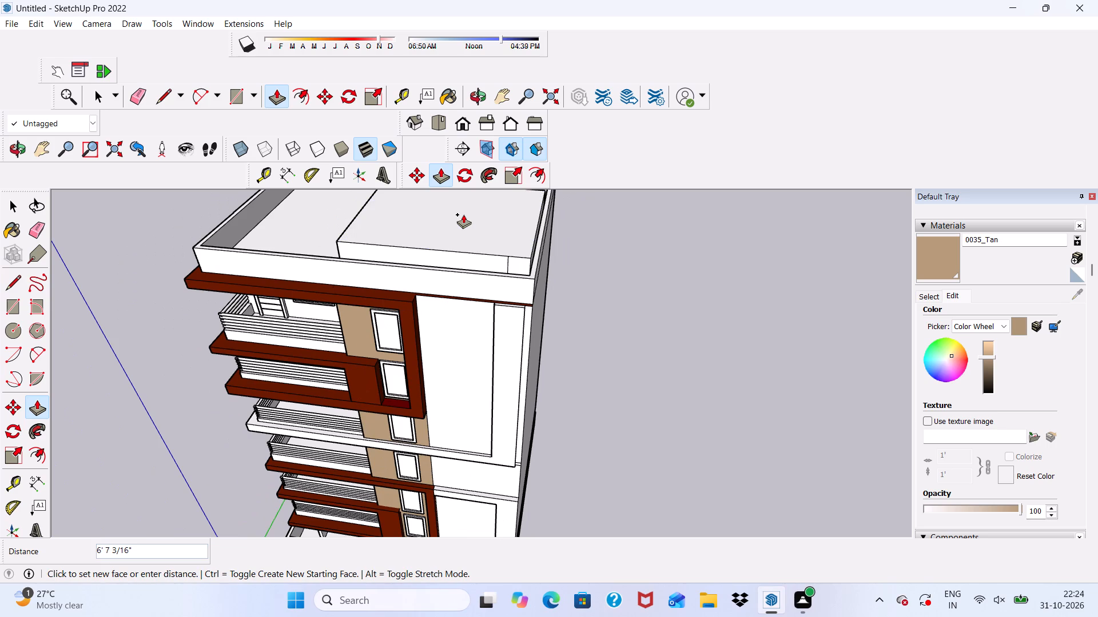
pyautogui.scroll(-3, 451, 218)
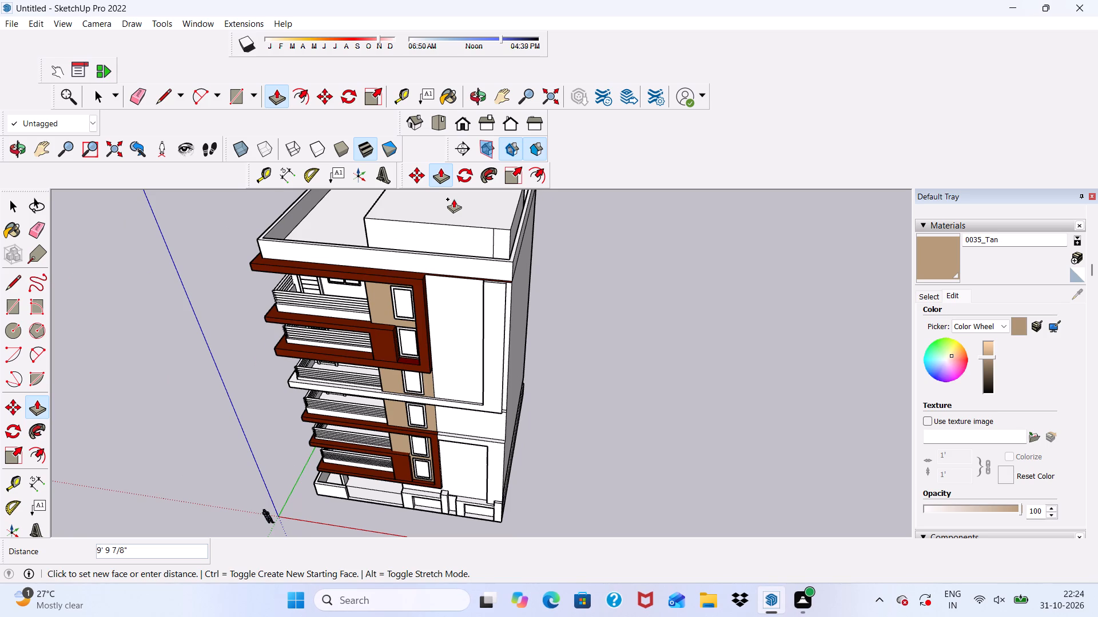
pyautogui.scroll(-7, 416, 267)
pyautogui.moveTo(442, 263); pyautogui.dragTo(439, 162, button='middle')
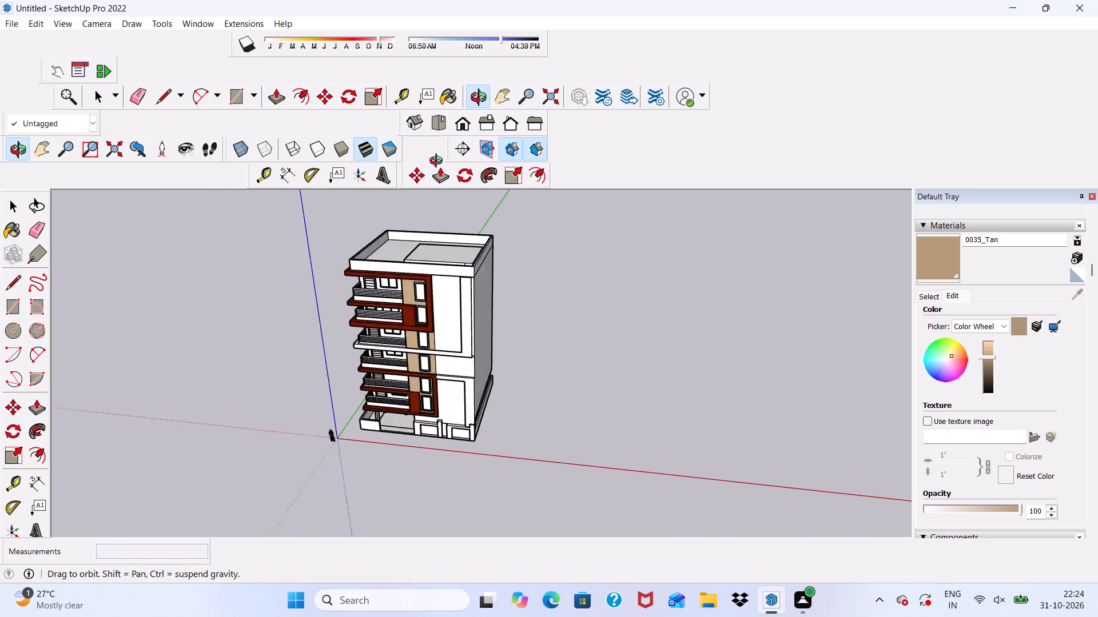
pyautogui.moveTo(439, 162); pyautogui.dragTo(439, 143, button='middle')
pyautogui.scroll(5, 455, 191)
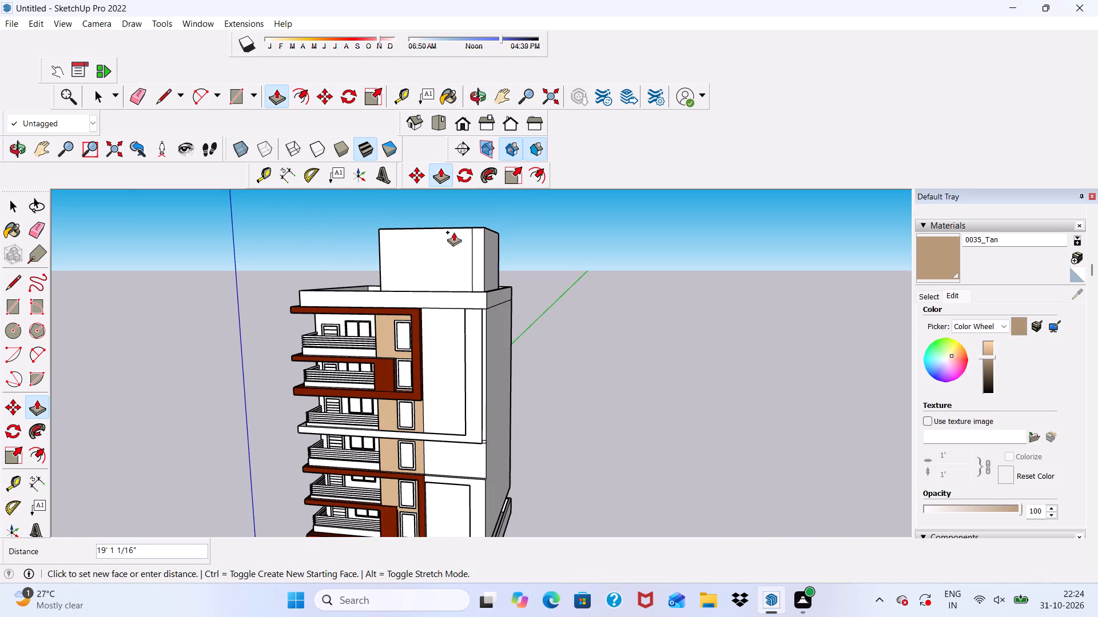
pyautogui.write("10'")
pyautogui.press('Return')
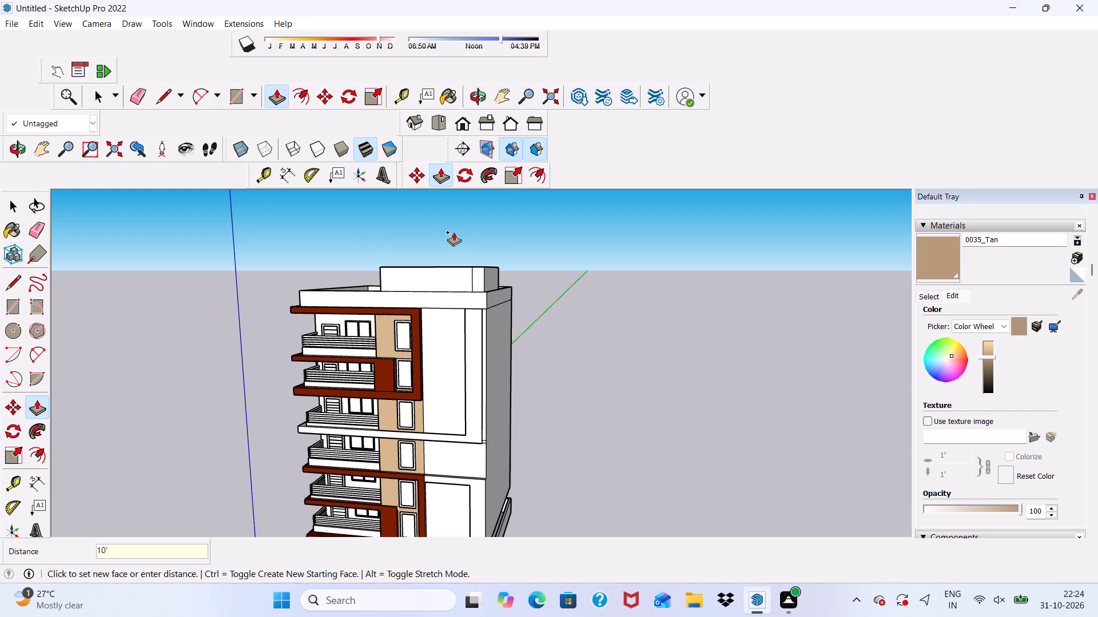
# Push/Pull the front parapet's outer face outward 6", level with the projecting wall below.
pyautogui.scroll(-1, 379, 237)
pyautogui.moveTo(348, 290); pyautogui.dragTo(523, 314, button='middle')
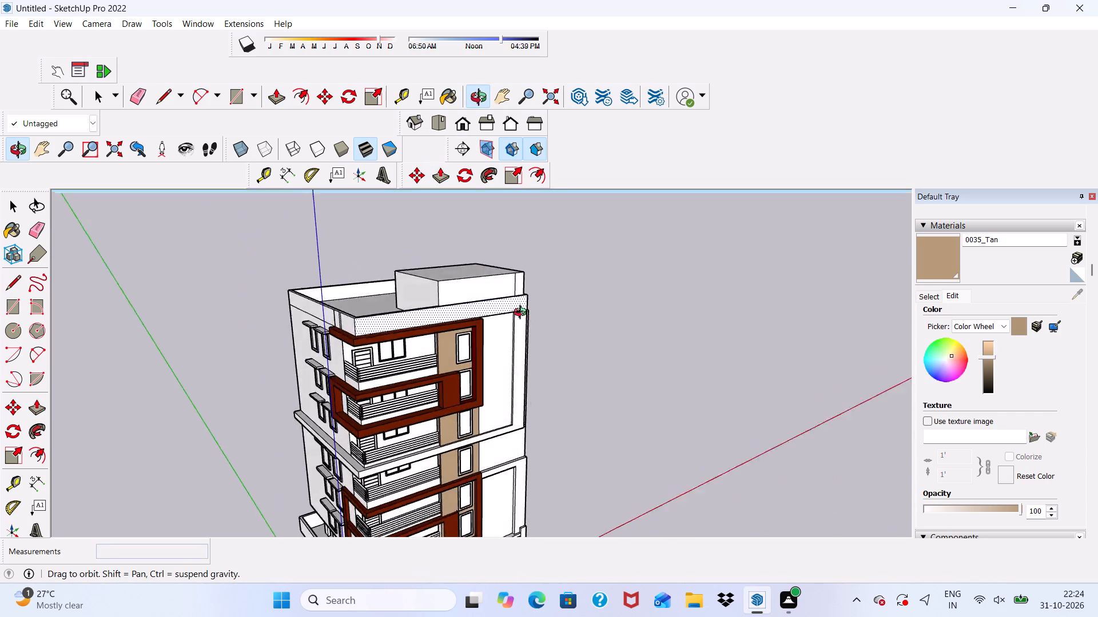
pyautogui.moveTo(523, 314); pyautogui.dragTo(396, 303, button='middle')
pyautogui.scroll(7, 436, 293)
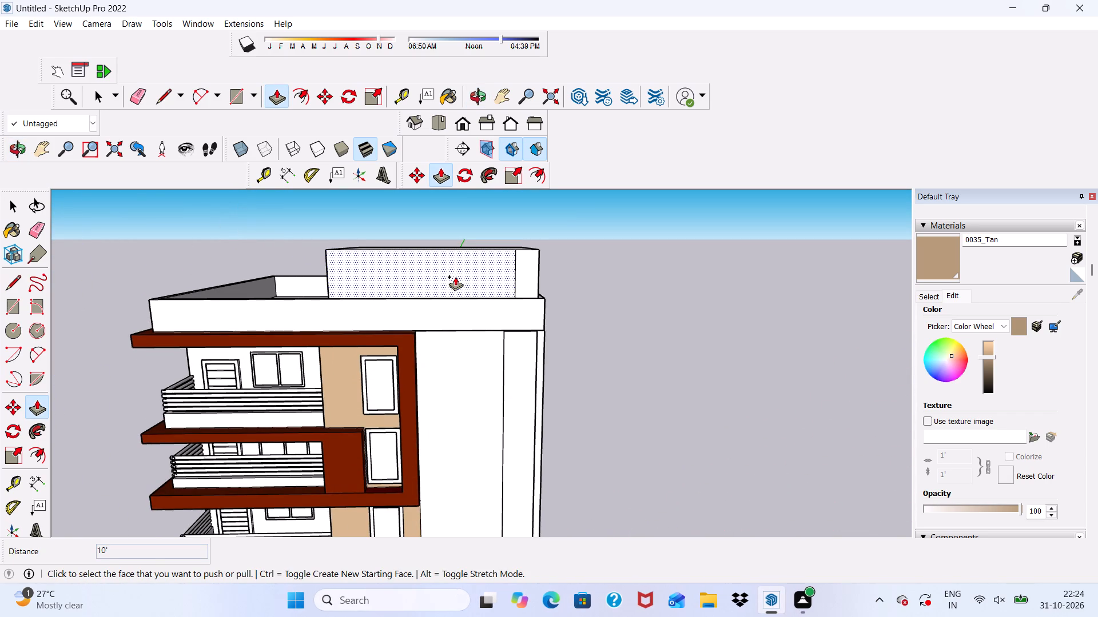
pyautogui.moveTo(456, 277); pyautogui.dragTo(456, 255, button='middle')
pyautogui.scroll(4, 456, 266)
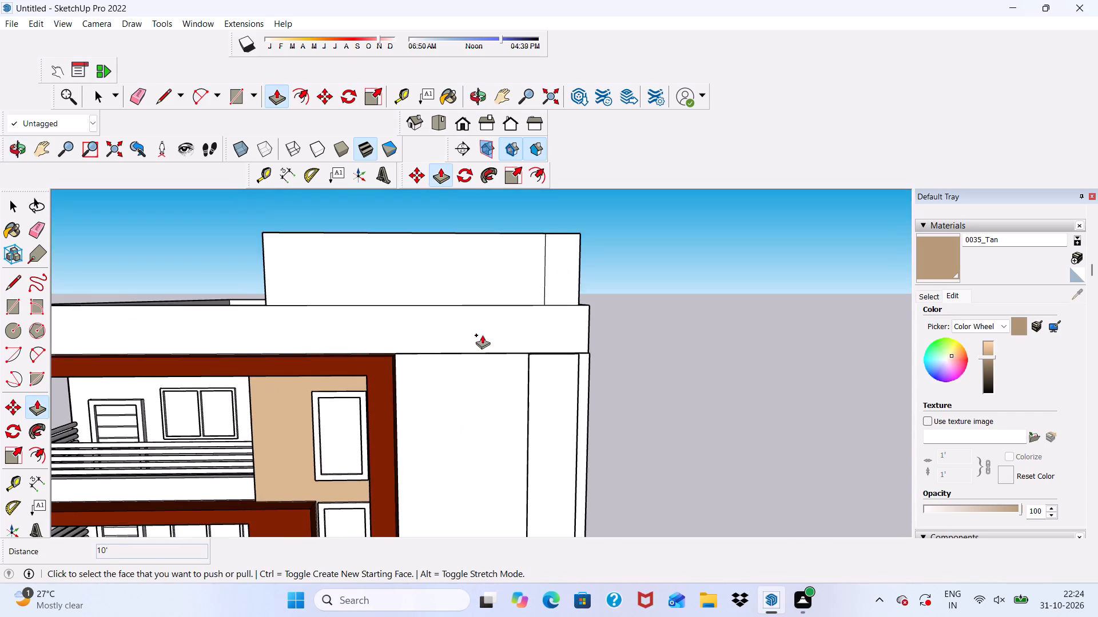
pyautogui.moveTo(486, 340); pyautogui.dragTo(487, 400, button='middle')
pyautogui.scroll(8, 486, 400)
pyautogui.click(487, 363)
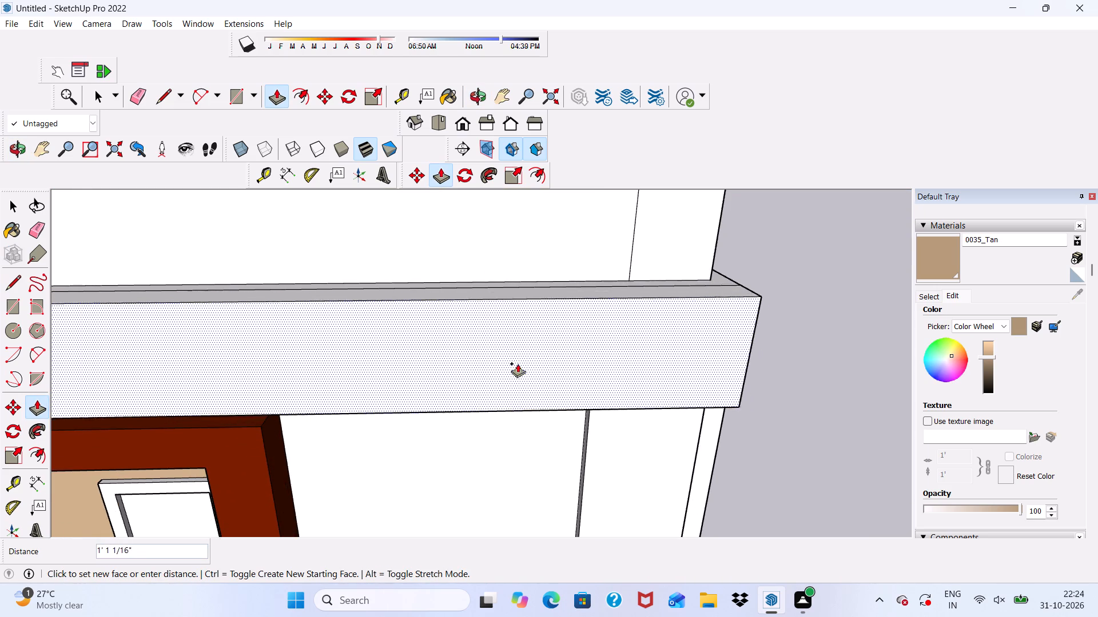
pyautogui.scroll(-6, 563, 295)
pyautogui.scroll(1, 696, 339)
pyautogui.scroll(-3, 587, 258)
pyautogui.moveTo(577, 255); pyautogui.dragTo(404, 175, button='middle')
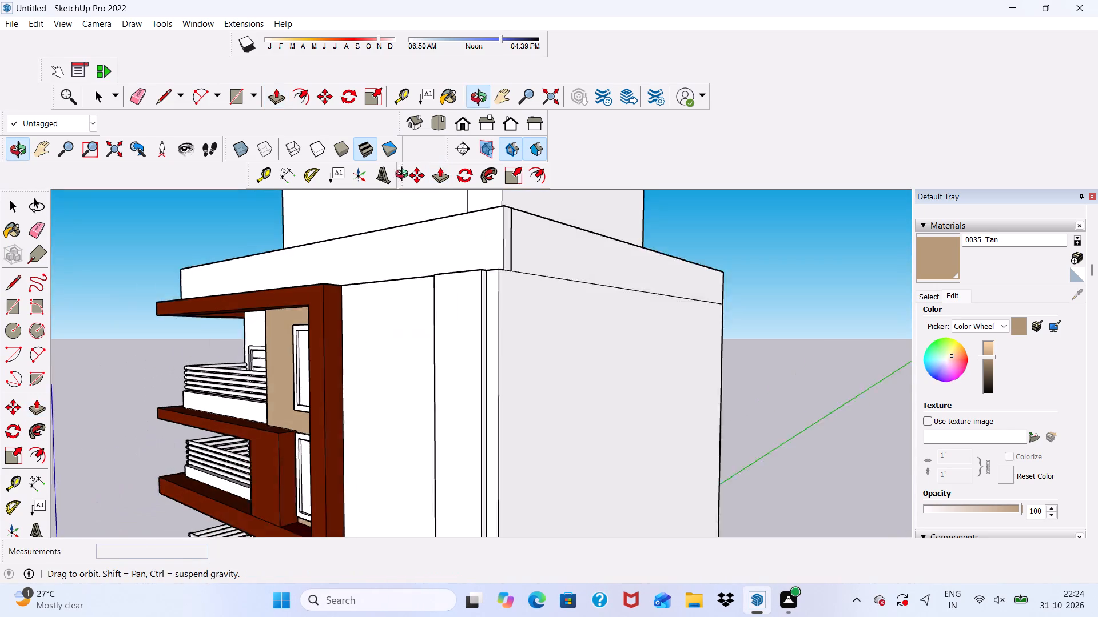
pyautogui.moveTo(404, 175); pyautogui.dragTo(402, 175, button='middle')
pyautogui.scroll(5, 484, 259)
pyautogui.click(486, 286)
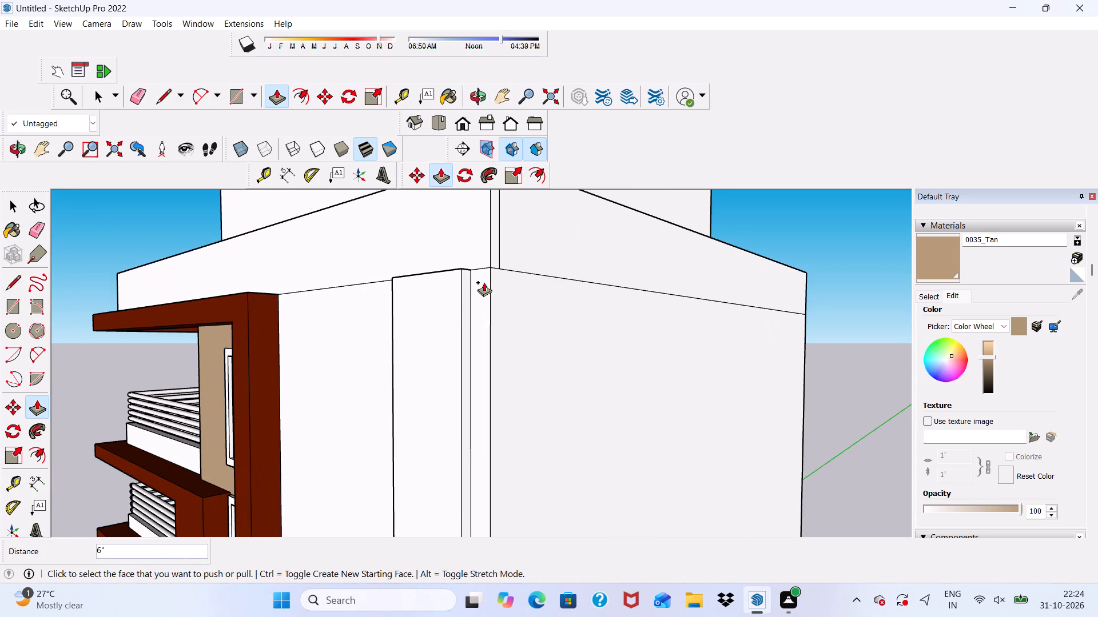
# Push/Pull both sections of the rooftop block's front face outward 1' 3", flush with the front parapet's outer face.
pyautogui.scroll(-3, 474, 271)
pyautogui.moveTo(474, 283); pyautogui.dragTo(600, 346, button='middle')
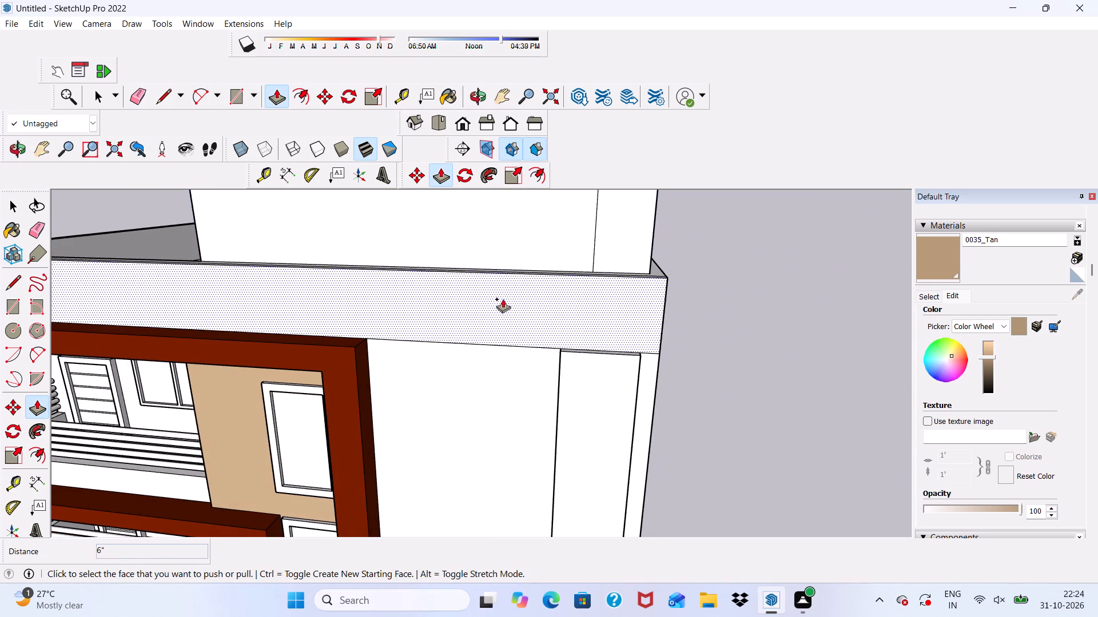
pyautogui.scroll(-8, 511, 327)
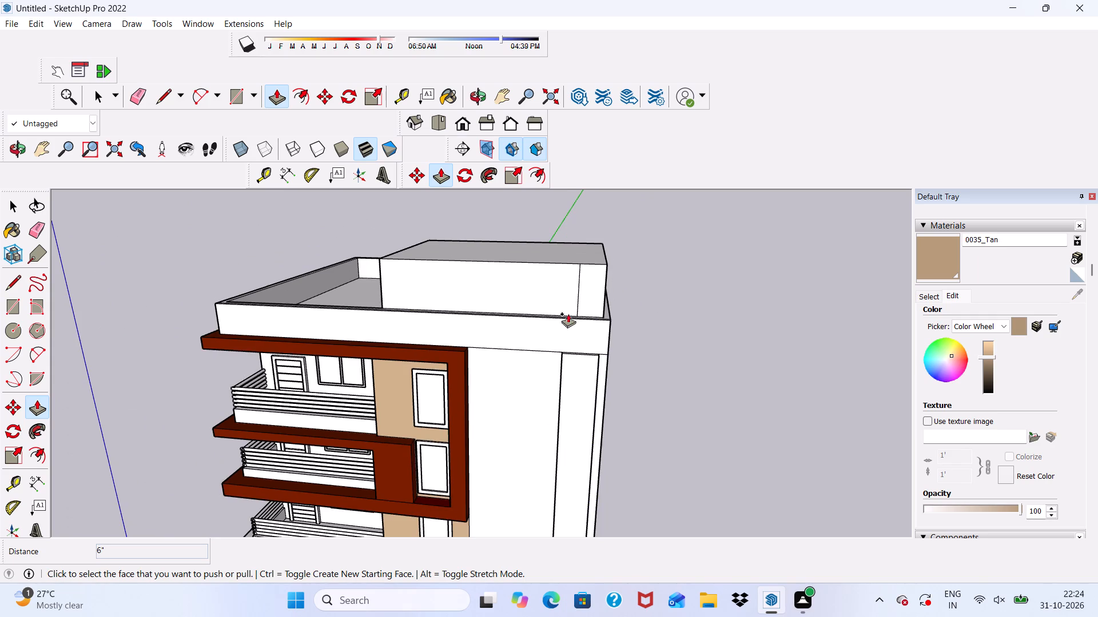
pyautogui.scroll(4, 562, 282)
pyautogui.click(561, 279)
pyautogui.scroll(4, 593, 314)
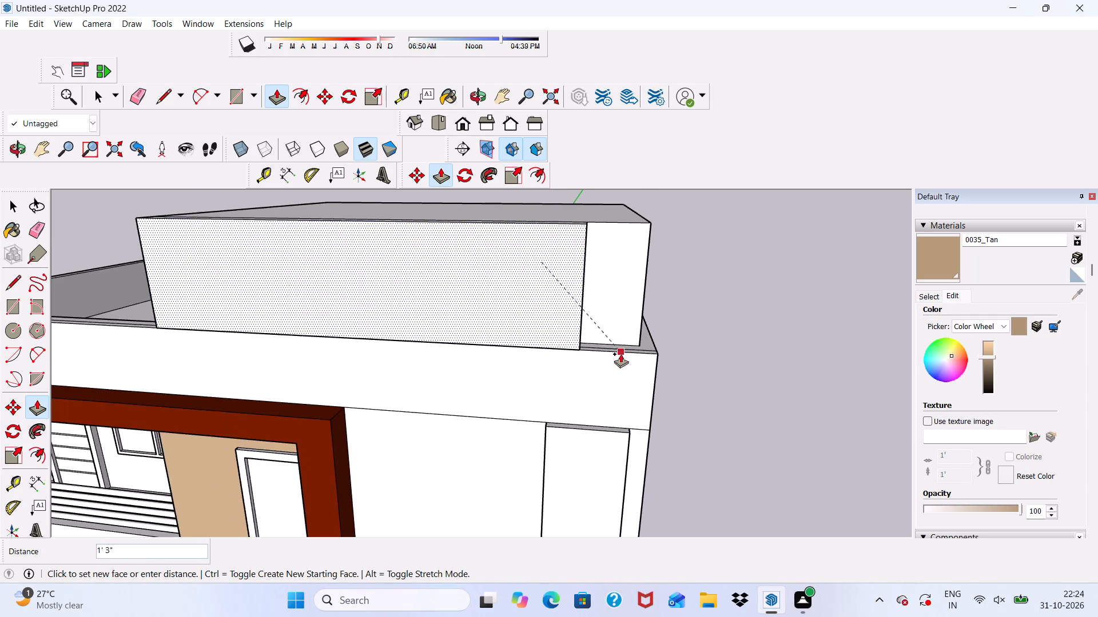
pyautogui.scroll(1, 620, 353)
pyautogui.click(618, 351)
pyautogui.scroll(1, 599, 285)
pyautogui.click(598, 279)
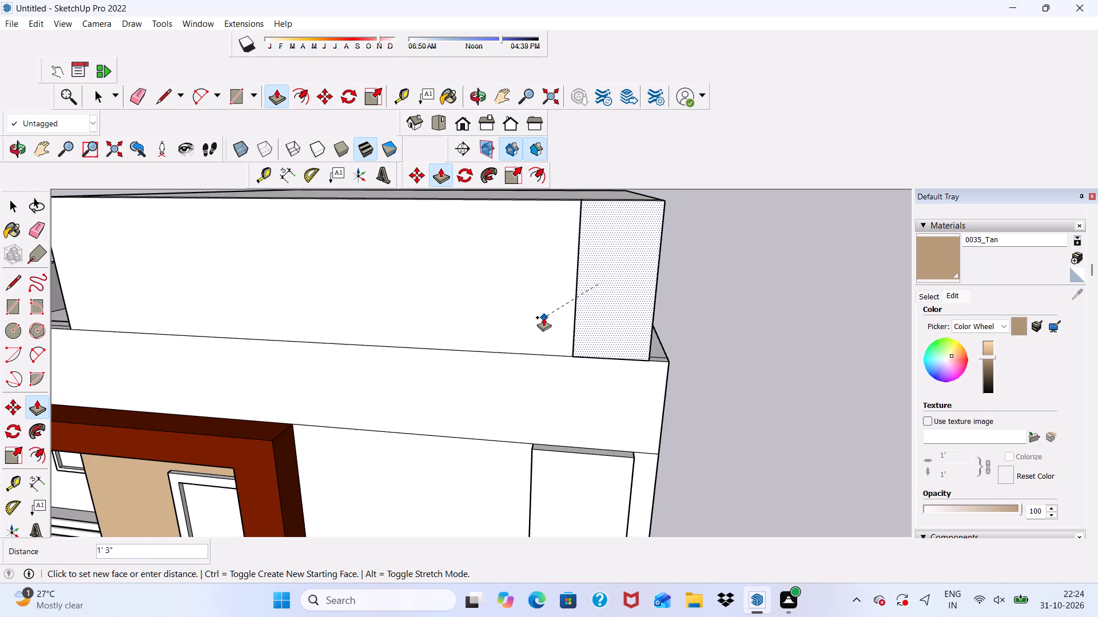
pyautogui.click(543, 316)
# Erase the leftover vertical edge on the rooftop block's inner side face and the long seam along its top.
pyautogui.scroll(-5, 550, 312)
pyautogui.moveTo(588, 372); pyautogui.dragTo(654, 314, button='middle')
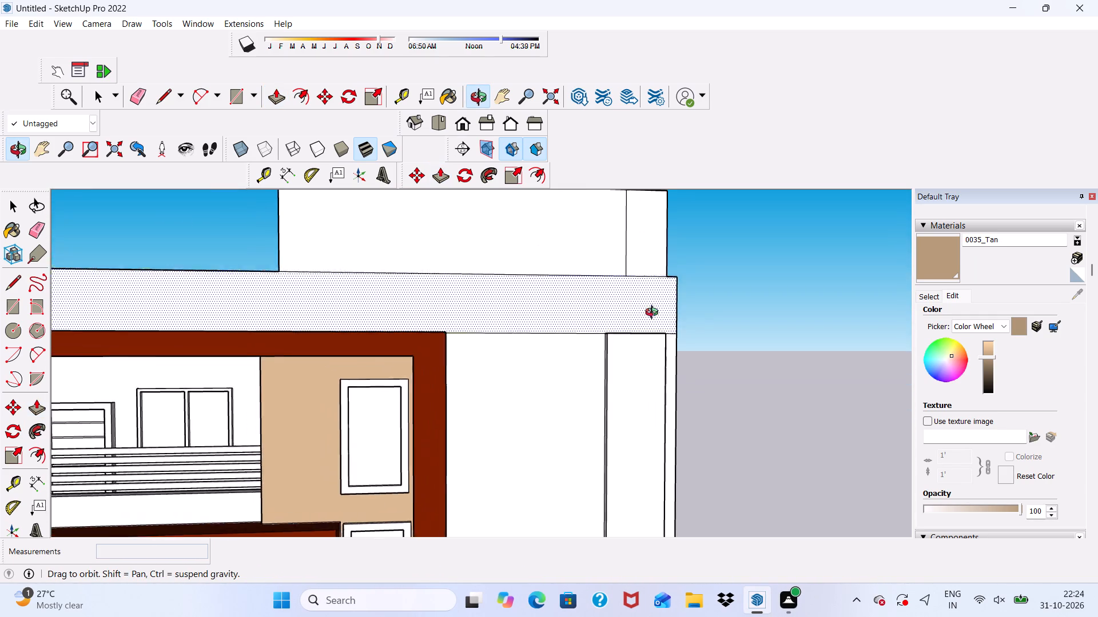
pyautogui.moveTo(654, 314); pyautogui.dragTo(741, 399, button='middle')
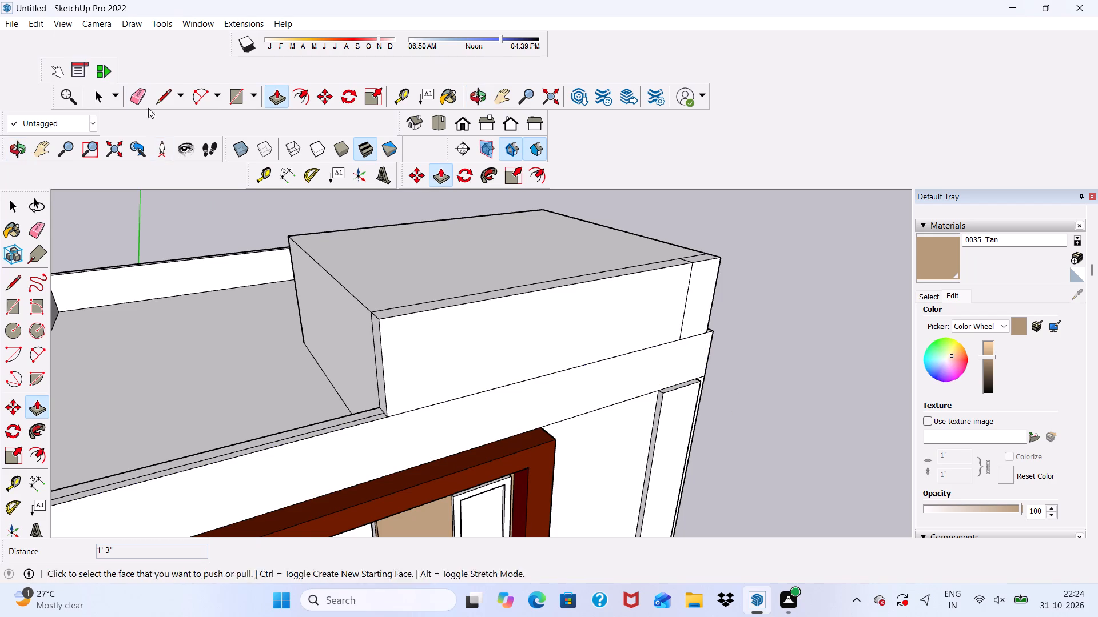
pyautogui.click(141, 92)
pyautogui.scroll(8, 321, 304)
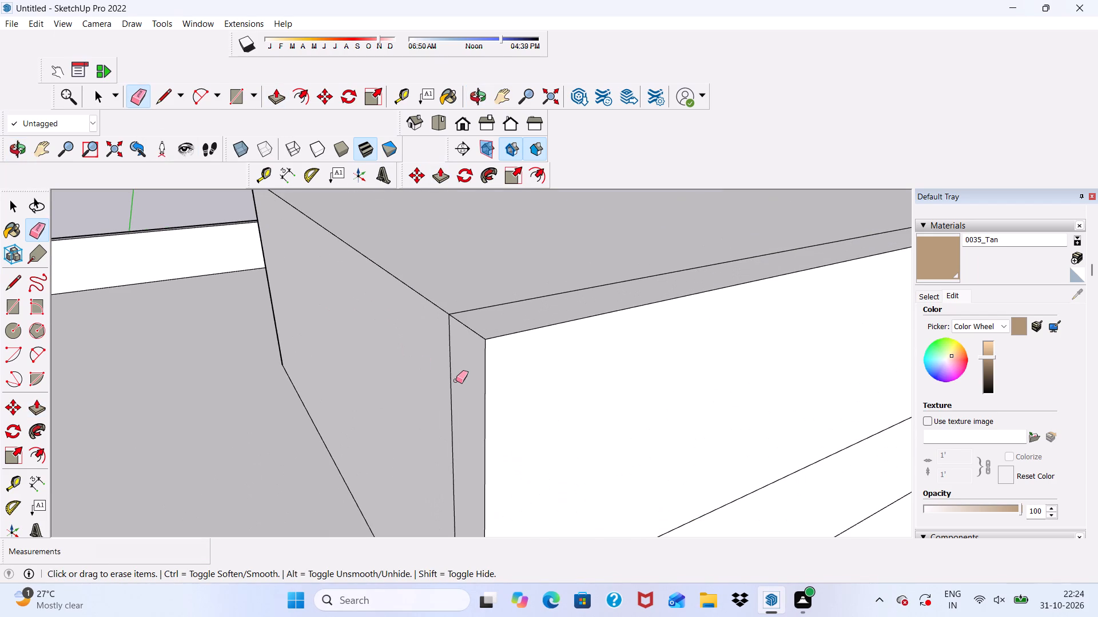
pyautogui.click(453, 380)
pyautogui.moveTo(467, 315); pyautogui.dragTo(478, 304)
pyautogui.click(478, 304)
pyautogui.moveTo(456, 331); pyautogui.dragTo(443, 344)
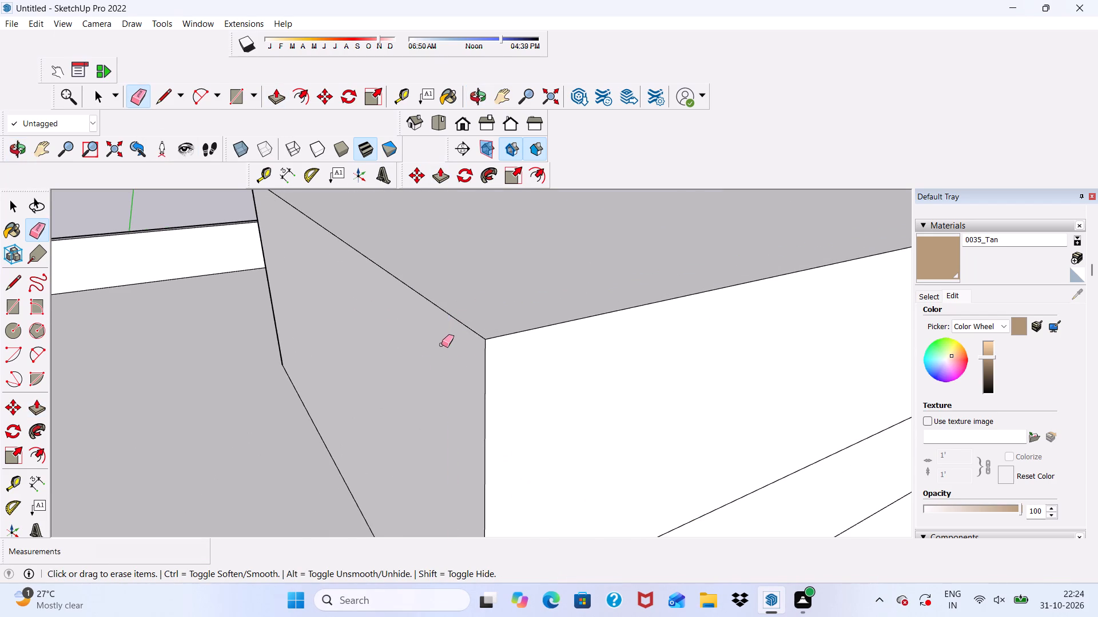
# Erase the leftover edges at the rooftop block's outer front corner, on its top, front face and outer side face.
pyautogui.scroll(-12, 429, 335)
pyautogui.moveTo(626, 343); pyautogui.dragTo(438, 373, button='middle')
pyautogui.scroll(5, 860, 407)
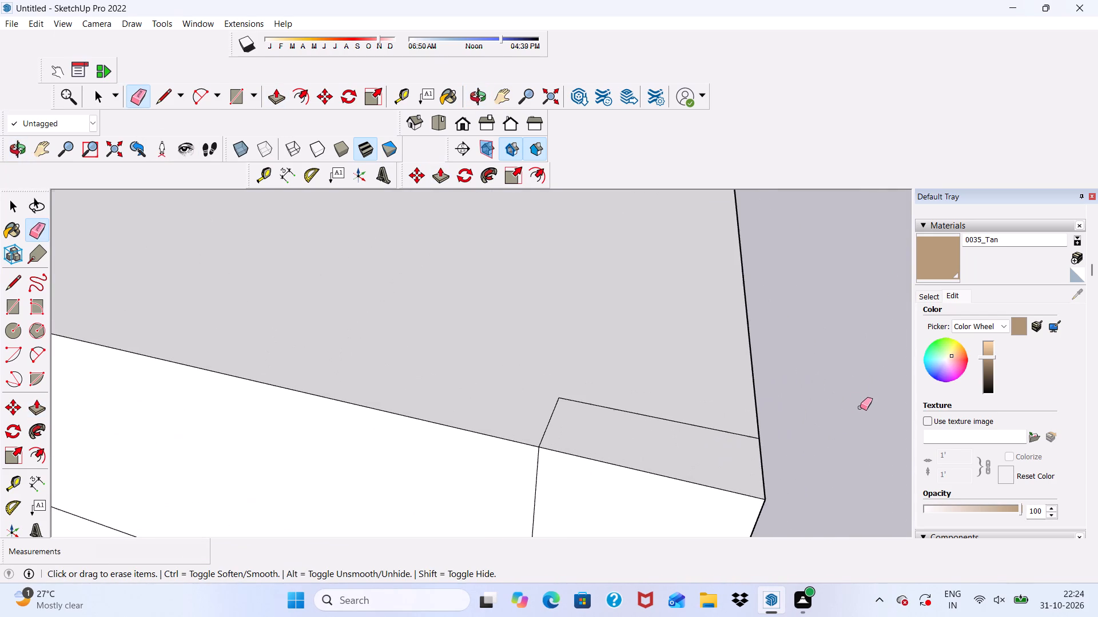
pyautogui.moveTo(649, 418); pyautogui.dragTo(658, 418)
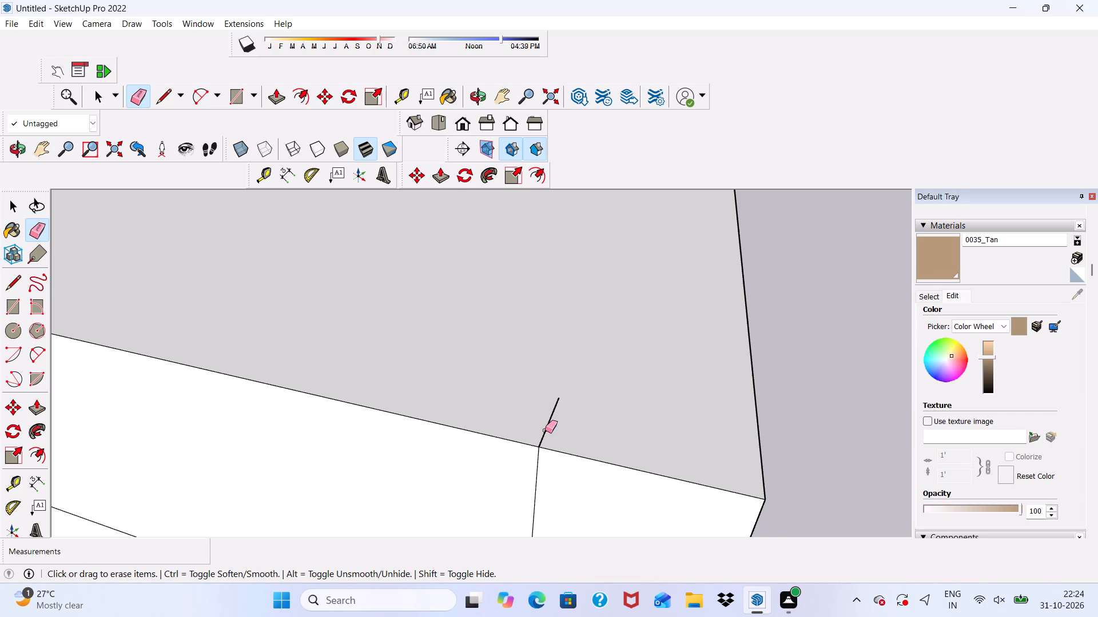
pyautogui.click(545, 430)
pyautogui.moveTo(527, 495); pyautogui.dragTo(542, 490)
pyautogui.scroll(-5, 540, 424)
pyautogui.moveTo(645, 532); pyautogui.dragTo(500, 417, button='middle')
pyautogui.moveTo(522, 434); pyautogui.dragTo(566, 410)
# Push/Pull the rooftop block's outer side face 9" outward, flush with the side parapet's outer face.
pyautogui.scroll(-5, 480, 237)
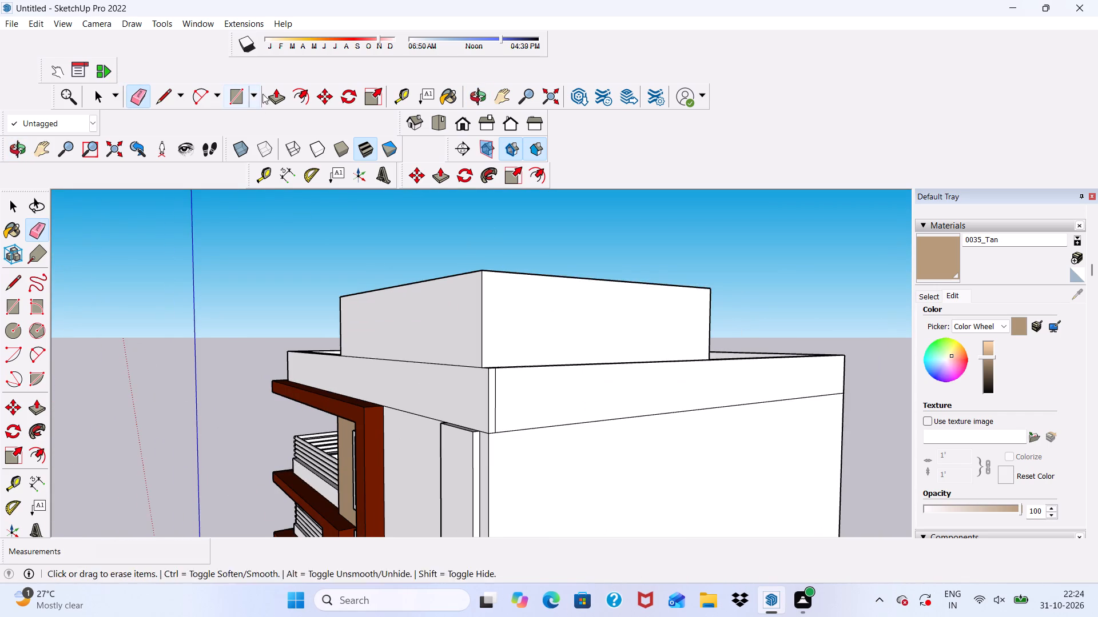
pyautogui.click(276, 88)
pyautogui.scroll(3, 545, 265)
pyautogui.click(521, 360)
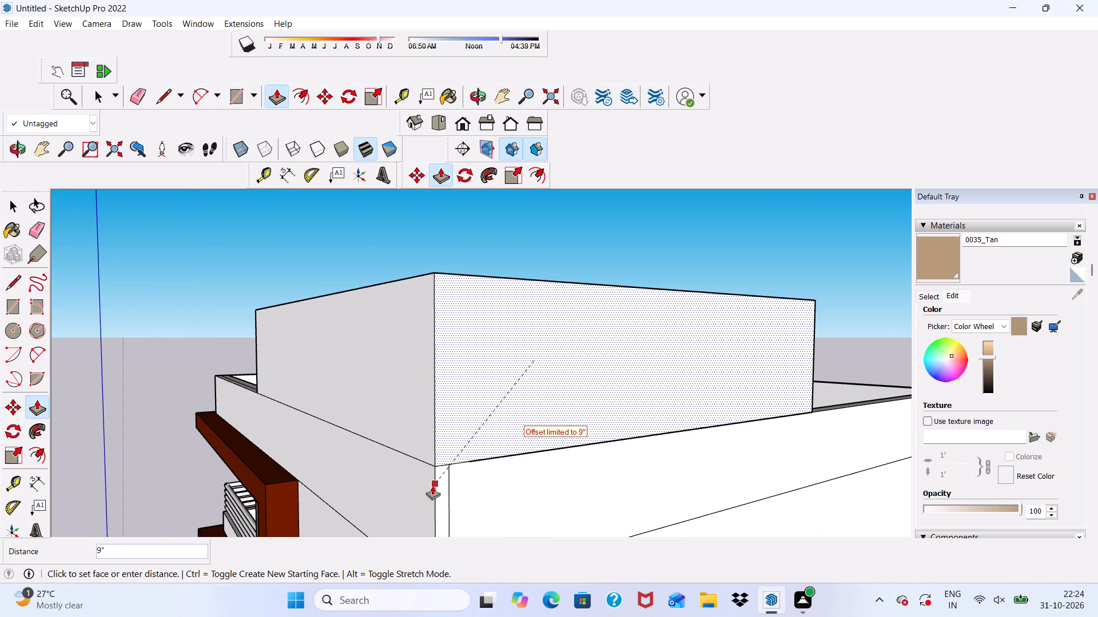
pyautogui.click(431, 487)
pyautogui.scroll(-6, 458, 435)
pyautogui.moveTo(704, 369); pyautogui.dragTo(356, 430, button='middle')
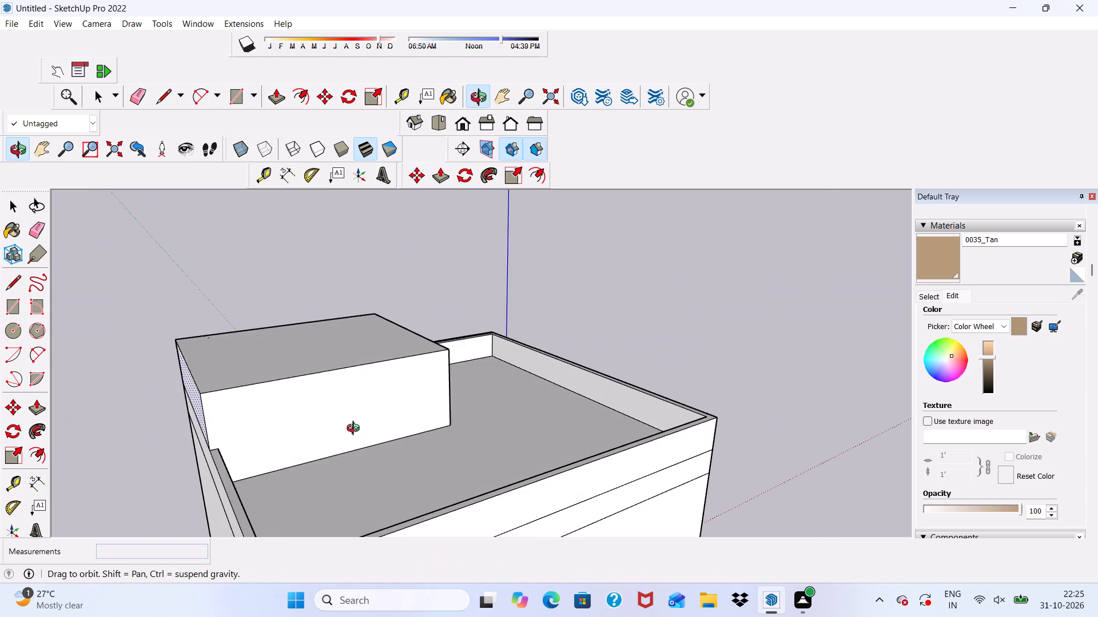
pyautogui.moveTo(356, 430); pyautogui.dragTo(768, 391, button='middle')
pyautogui.scroll(2, 767, 319)
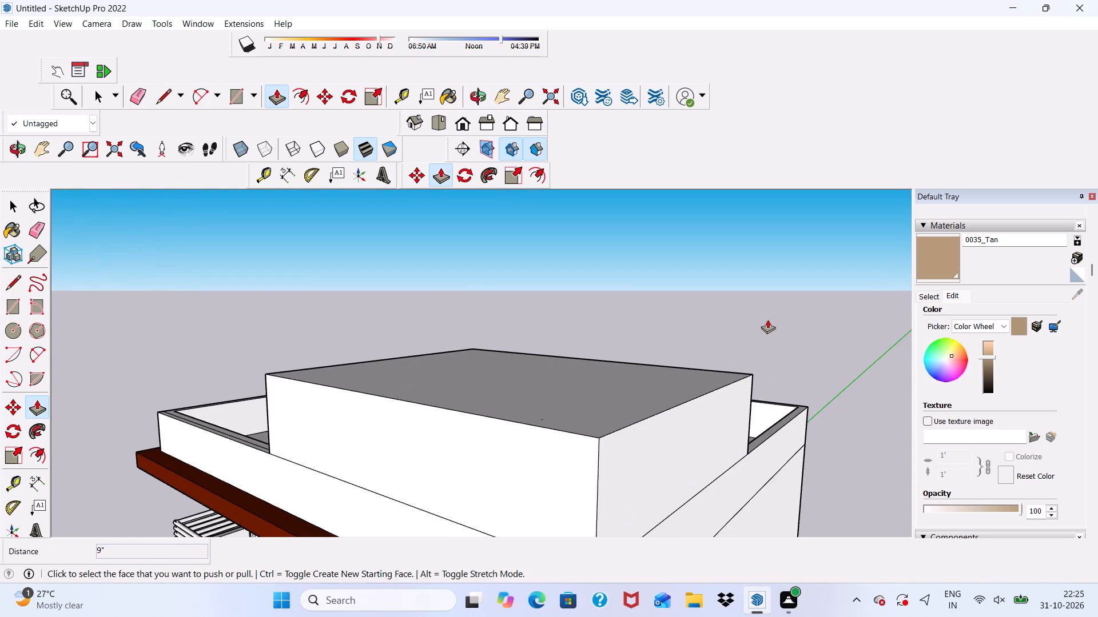
pyautogui.press('space')
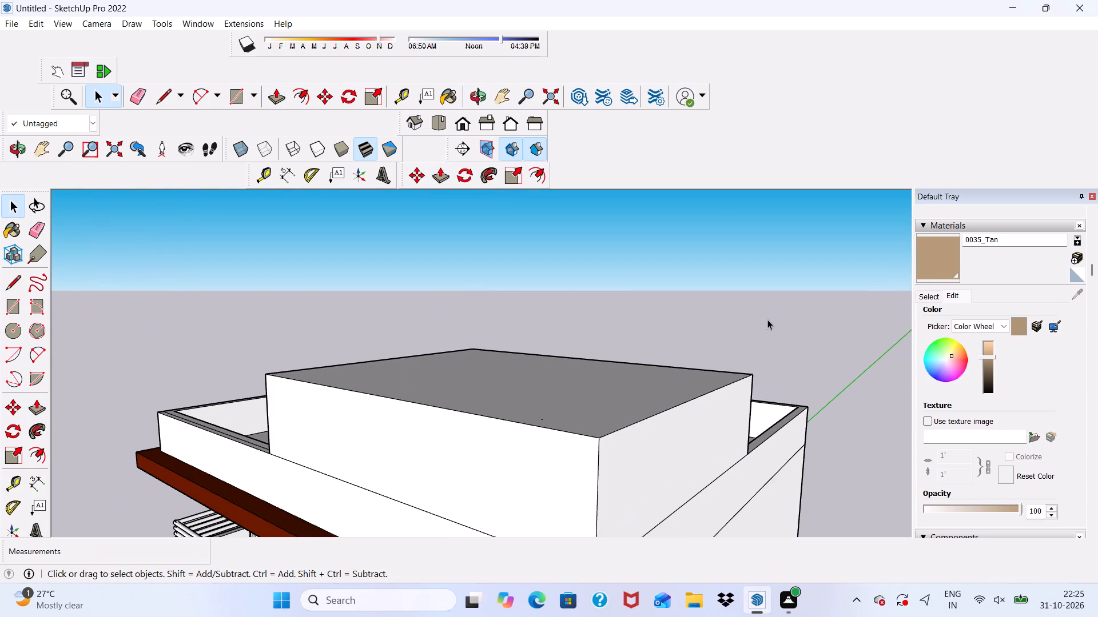
# Draw a rectangle about 11' 7" by 10' 11" from the uppermost tan panel's inner top corner to the rooftop block's top front edge.
pyautogui.scroll(-1, 725, 396)
pyautogui.scroll(-1, 587, 446)
pyautogui.moveTo(587, 446); pyautogui.dragTo(730, 380, button='middle')
pyautogui.scroll(-3, 640, 406)
pyautogui.moveTo(560, 440); pyautogui.dragTo(557, 493, button='middle')
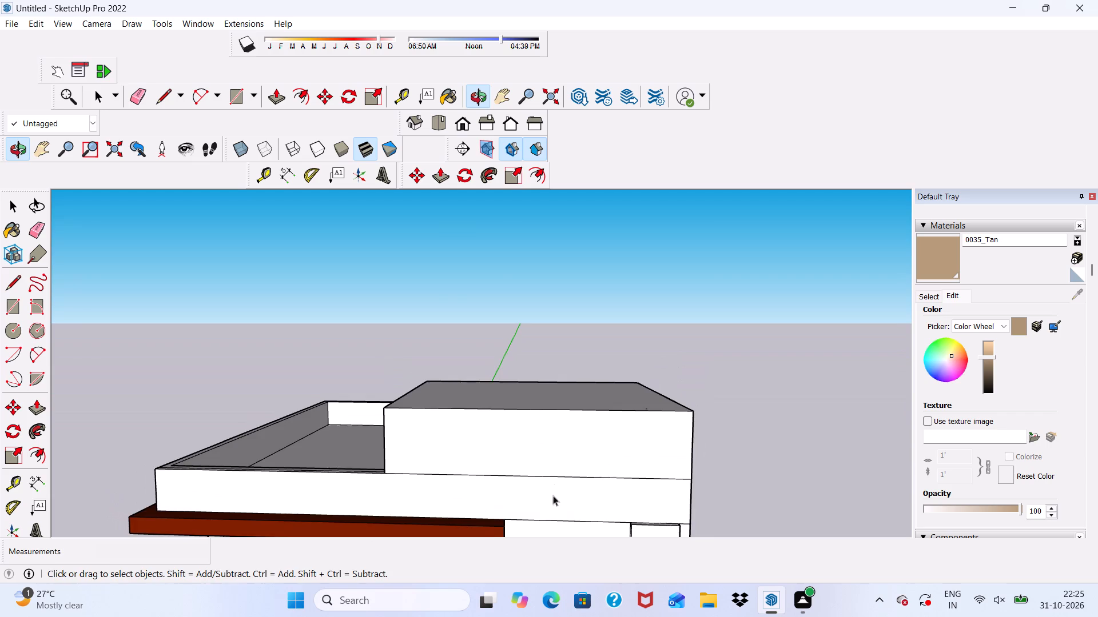
pyautogui.scroll(5, 519, 499)
pyautogui.scroll(-10, 504, 406)
pyautogui.moveTo(480, 459); pyautogui.dragTo(480, 519, button='middle')
pyautogui.scroll(7, 424, 474)
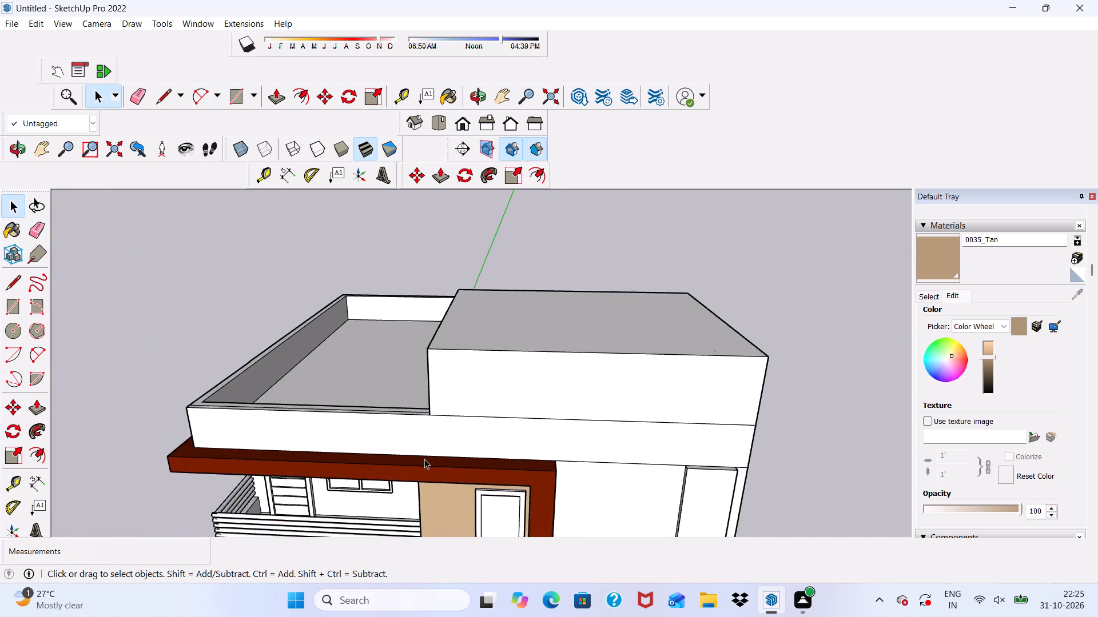
pyautogui.scroll(3, 424, 459)
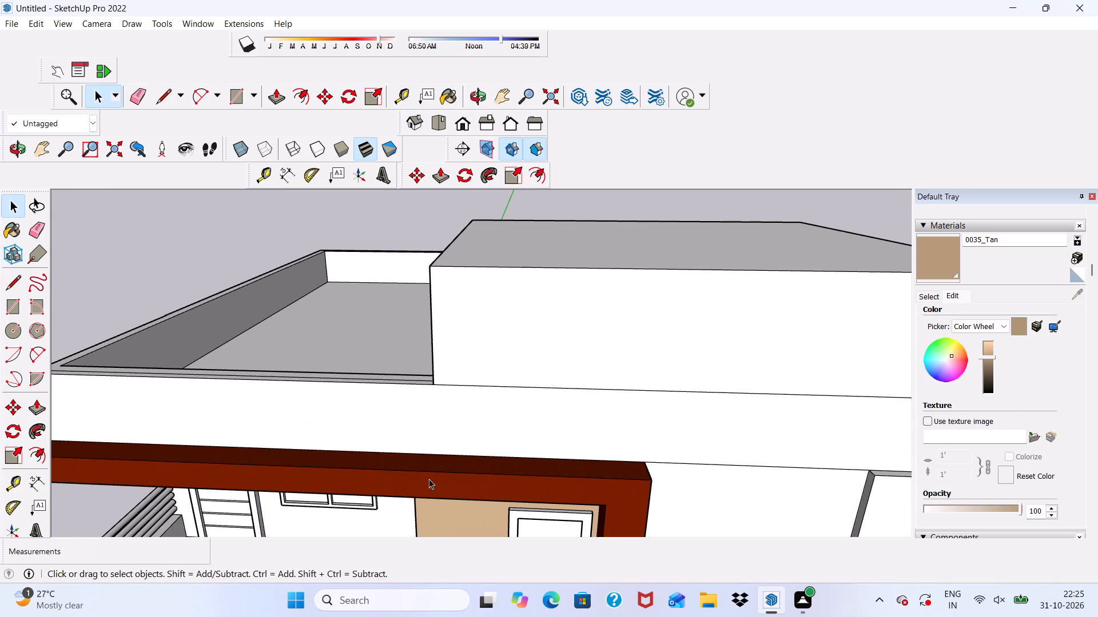
pyautogui.click(238, 104)
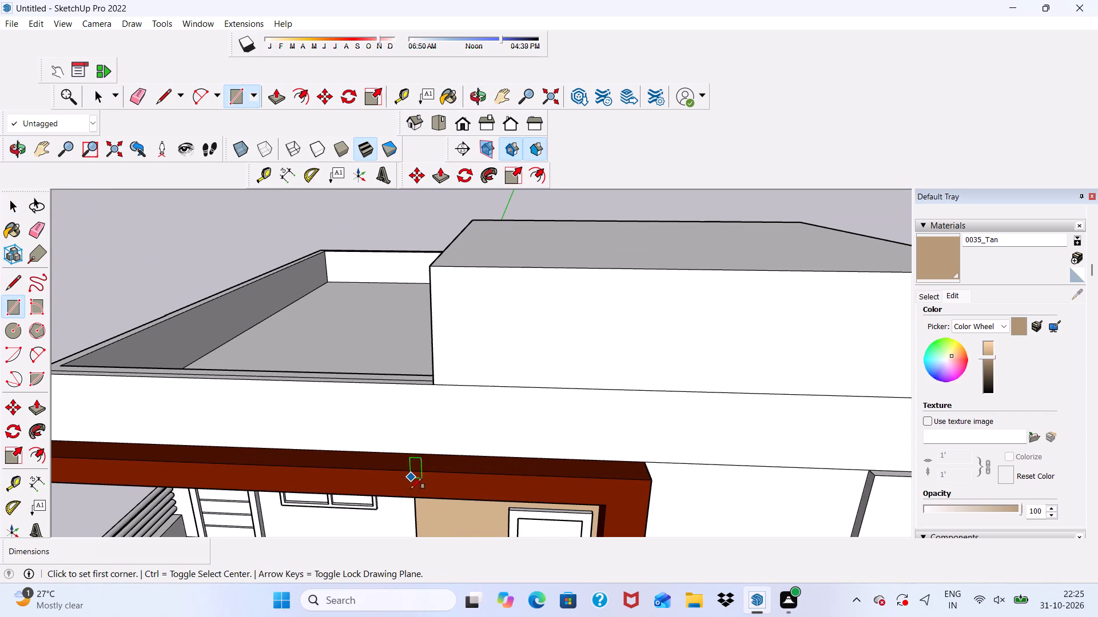
pyautogui.scroll(3, 411, 496)
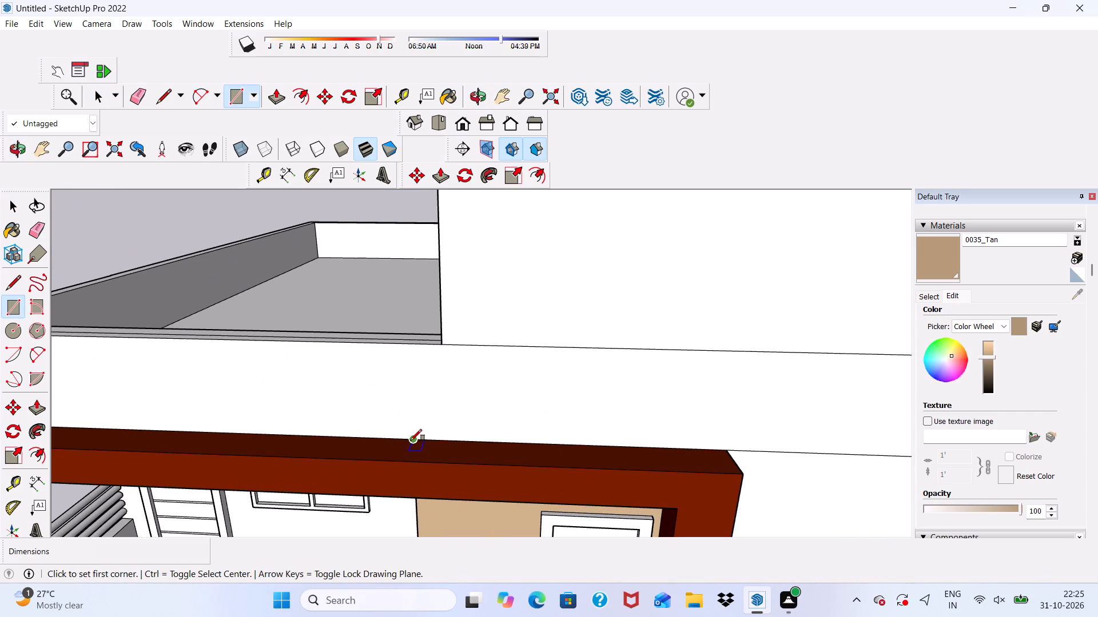
pyautogui.scroll(-1, 411, 440)
pyautogui.moveTo(413, 440); pyautogui.dragTo(463, 299, button='middle')
pyautogui.scroll(2, 482, 303)
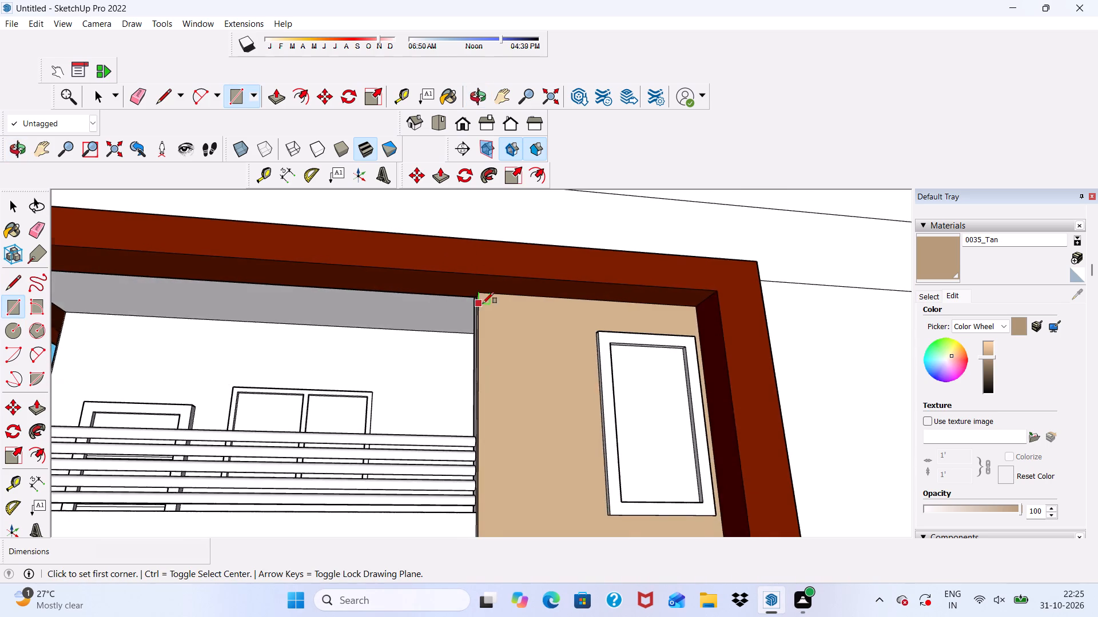
pyautogui.scroll(2, 483, 303)
pyautogui.click(479, 294)
pyautogui.scroll(-12, 499, 236)
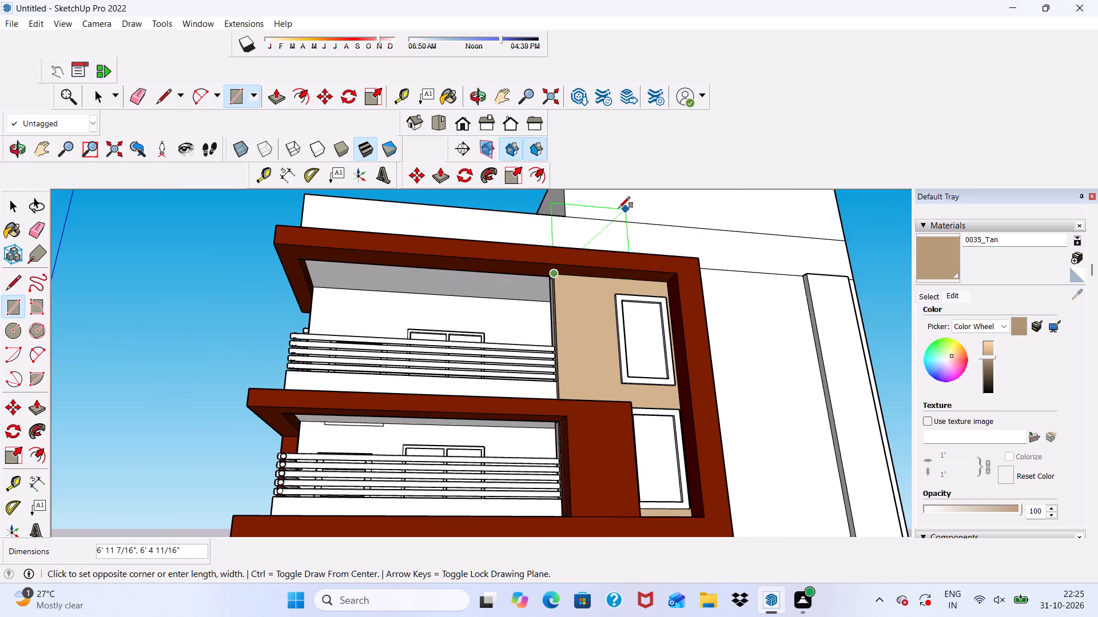
pyautogui.scroll(-9, 616, 195)
pyautogui.scroll(5, 617, 211)
pyautogui.scroll(-10, 607, 205)
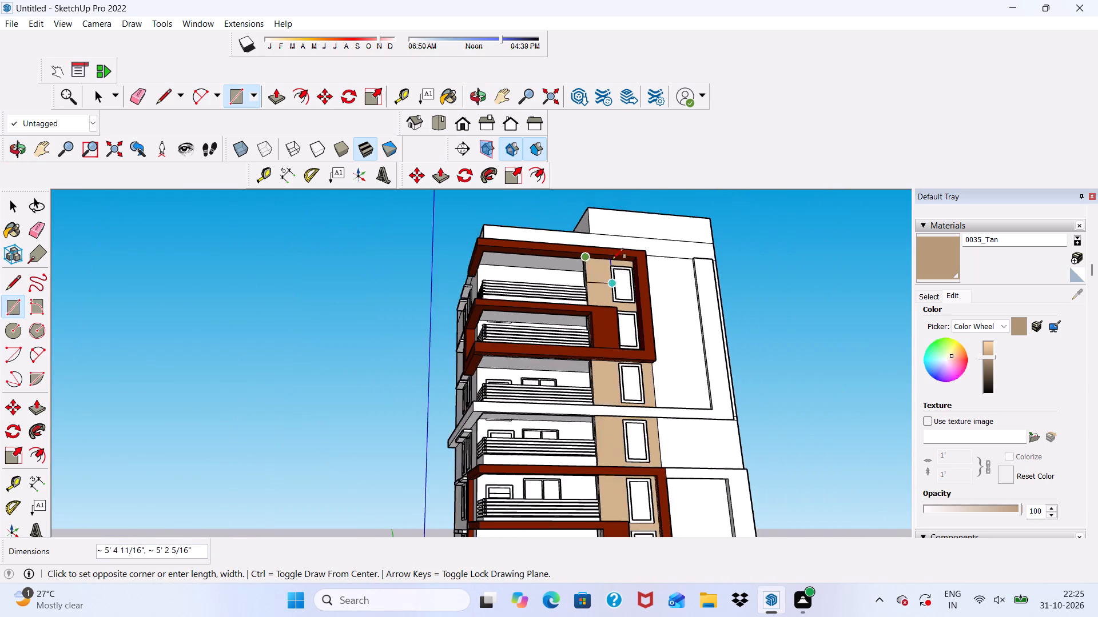
pyautogui.scroll(11, 611, 213)
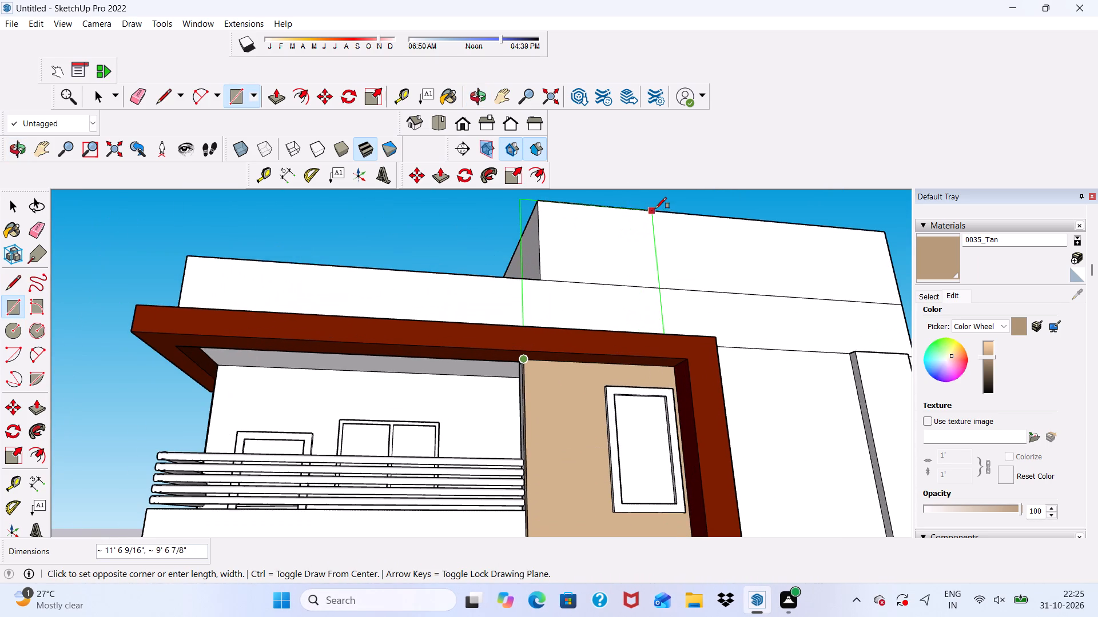
pyautogui.scroll(2, 665, 209)
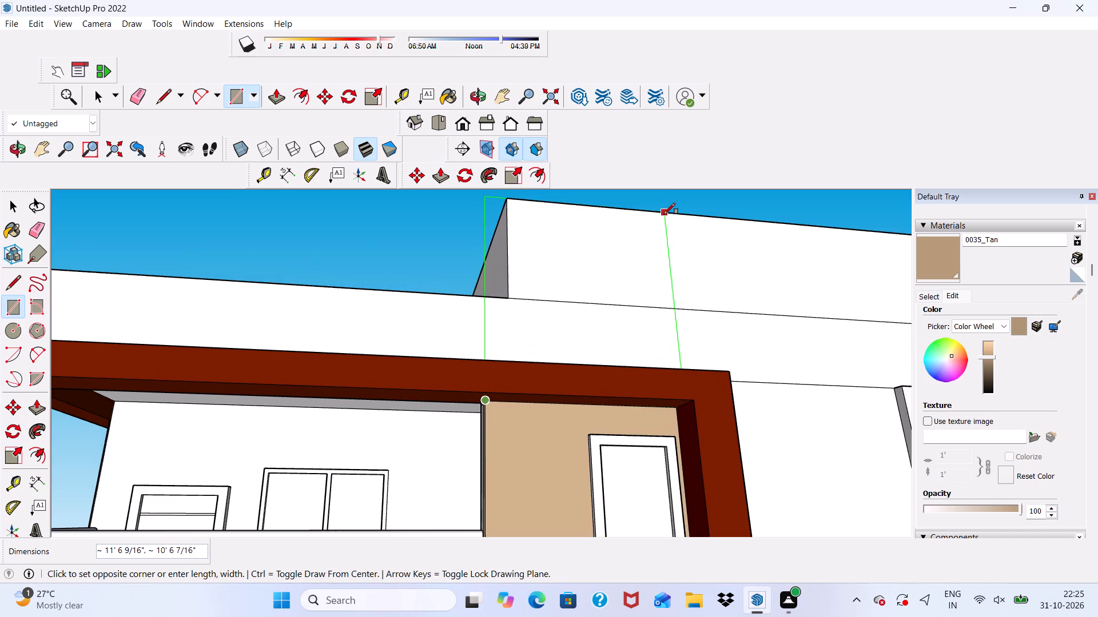
pyautogui.click(670, 214)
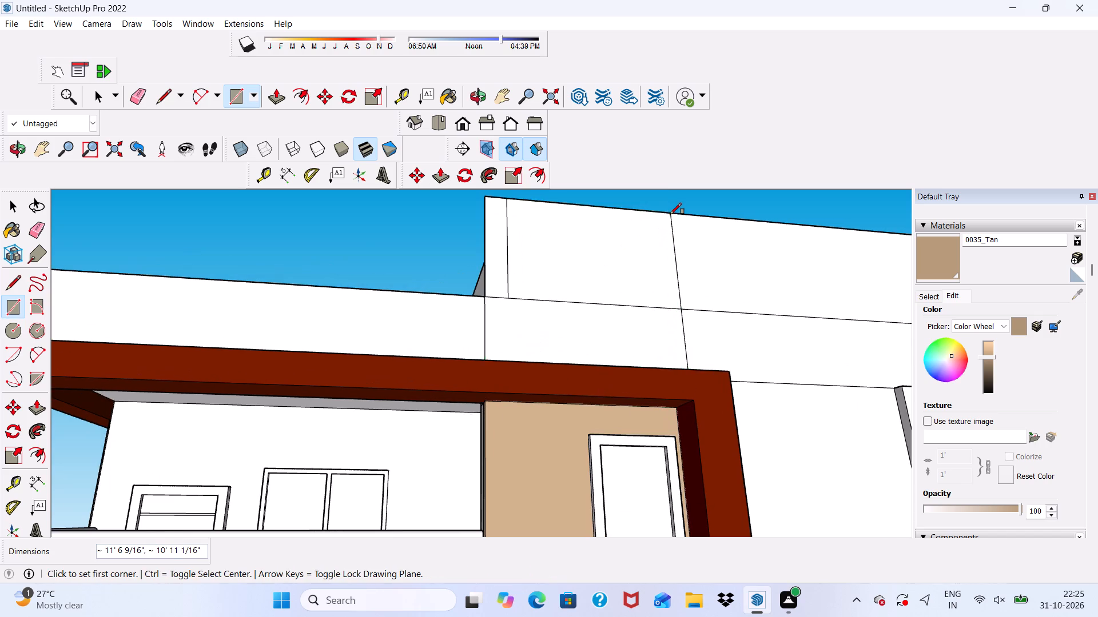
# Push/Pull the rooftop block's inner side face about 1' 3" outward, flush with the new front rectangle's side edge.
pyautogui.scroll(-6, 671, 219)
pyautogui.moveTo(700, 283); pyautogui.dragTo(861, 391, button='middle')
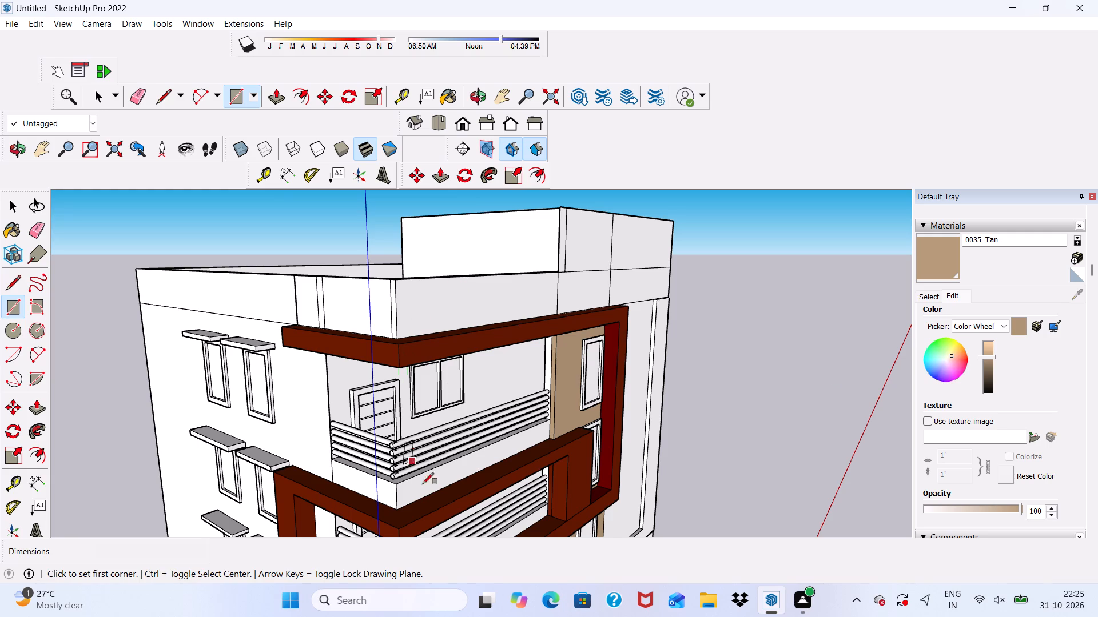
pyautogui.press('space')
pyautogui.scroll(2, 475, 231)
pyautogui.click(502, 238)
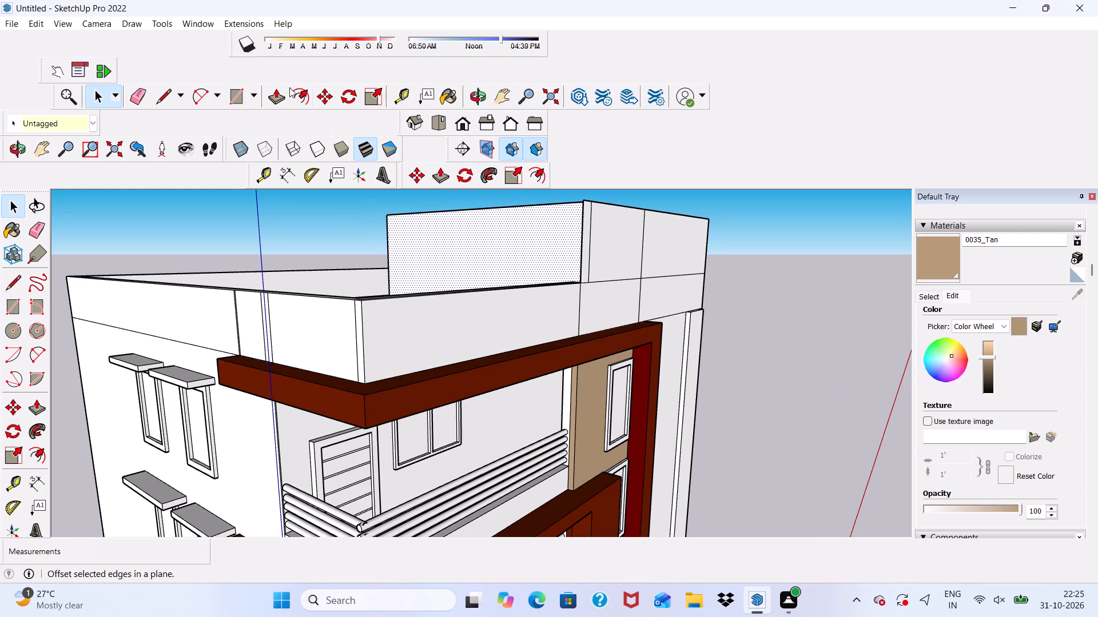
pyautogui.click(276, 95)
pyautogui.click(571, 231)
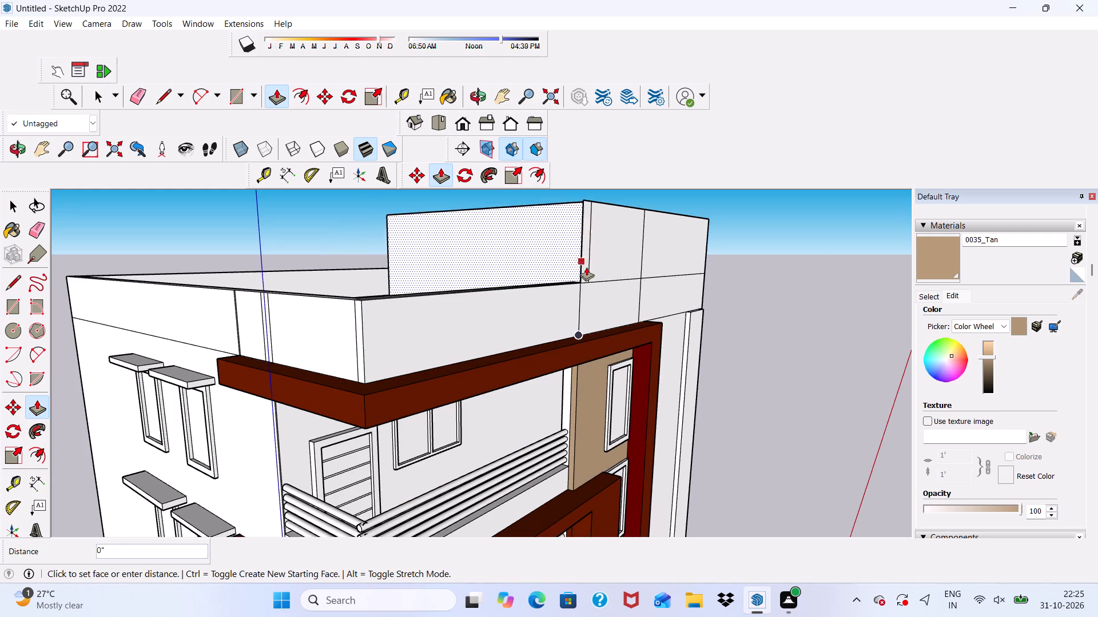
pyautogui.scroll(10, 584, 275)
pyautogui.click(575, 284)
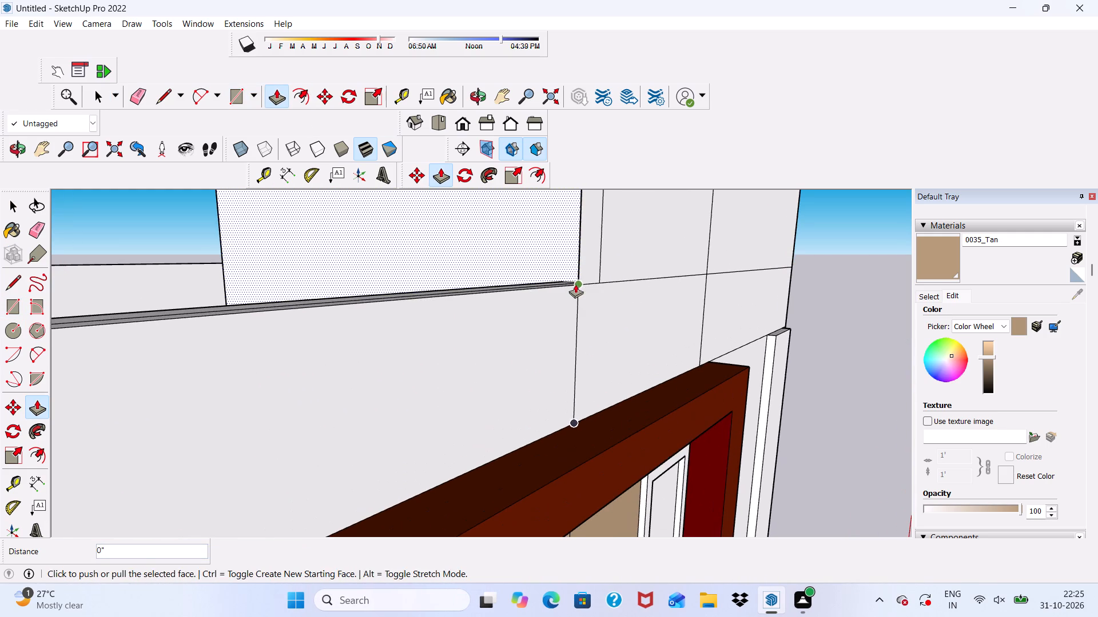
pyautogui.scroll(-5, 574, 282)
pyautogui.moveTo(579, 328); pyautogui.dragTo(694, 348, button='middle')
pyautogui.scroll(4, 624, 257)
pyautogui.click(615, 244)
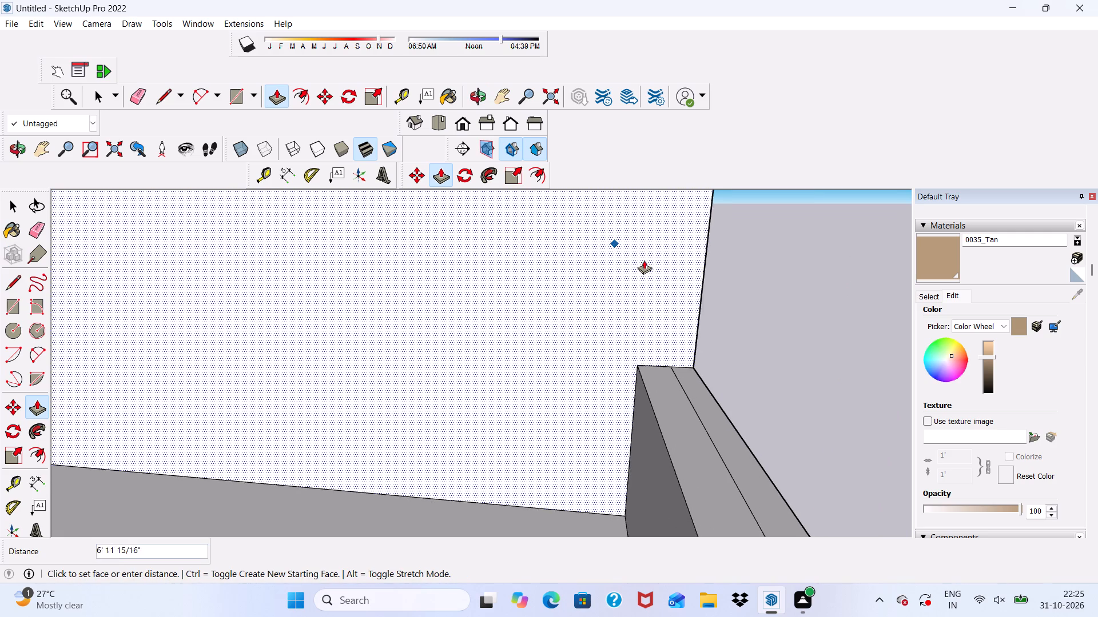
pyautogui.scroll(-5, 602, 233)
pyautogui.scroll(1, 645, 298)
pyautogui.moveTo(645, 298); pyautogui.dragTo(510, 303, button='middle')
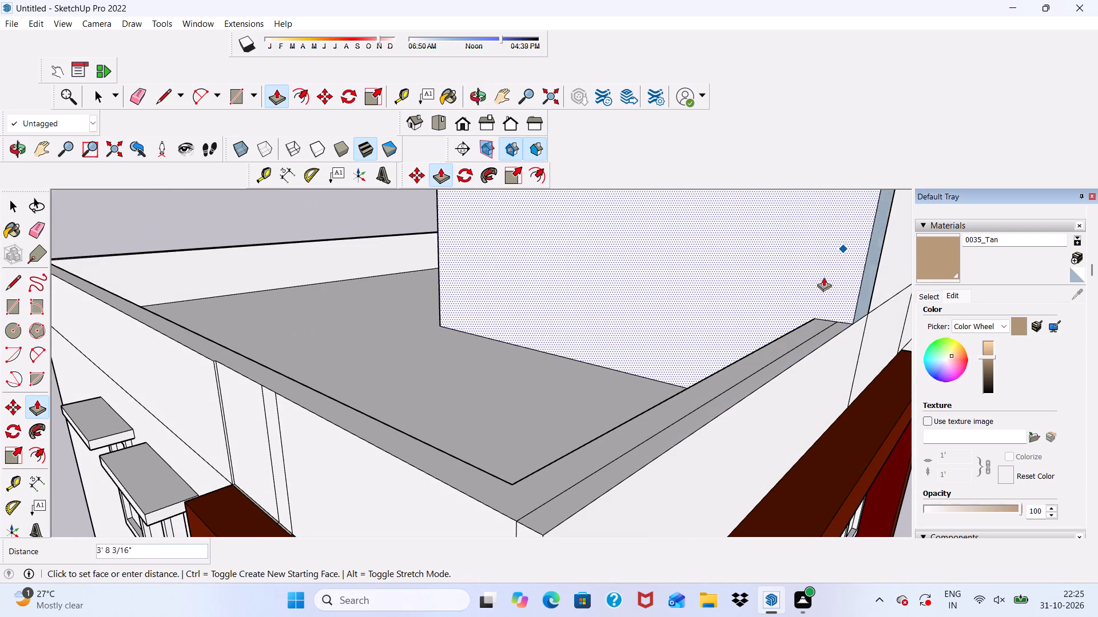
pyautogui.scroll(1, 866, 316)
pyautogui.click(866, 314)
# Erase the horizontal parapet seam crossing the new rectangle on the rooftop block's front.
pyautogui.scroll(-3, 847, 287)
pyautogui.moveTo(846, 316); pyautogui.dragTo(686, 315, button='middle')
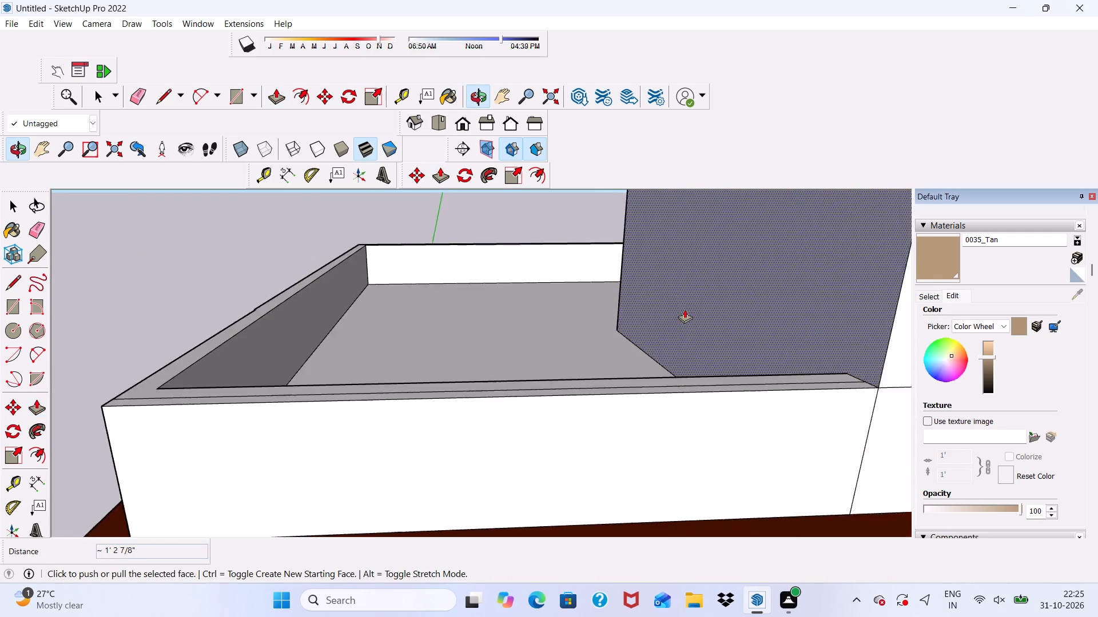
pyautogui.scroll(1, 685, 305)
pyautogui.scroll(-10, 653, 292)
pyautogui.moveTo(769, 387); pyautogui.dragTo(697, 362, button='middle')
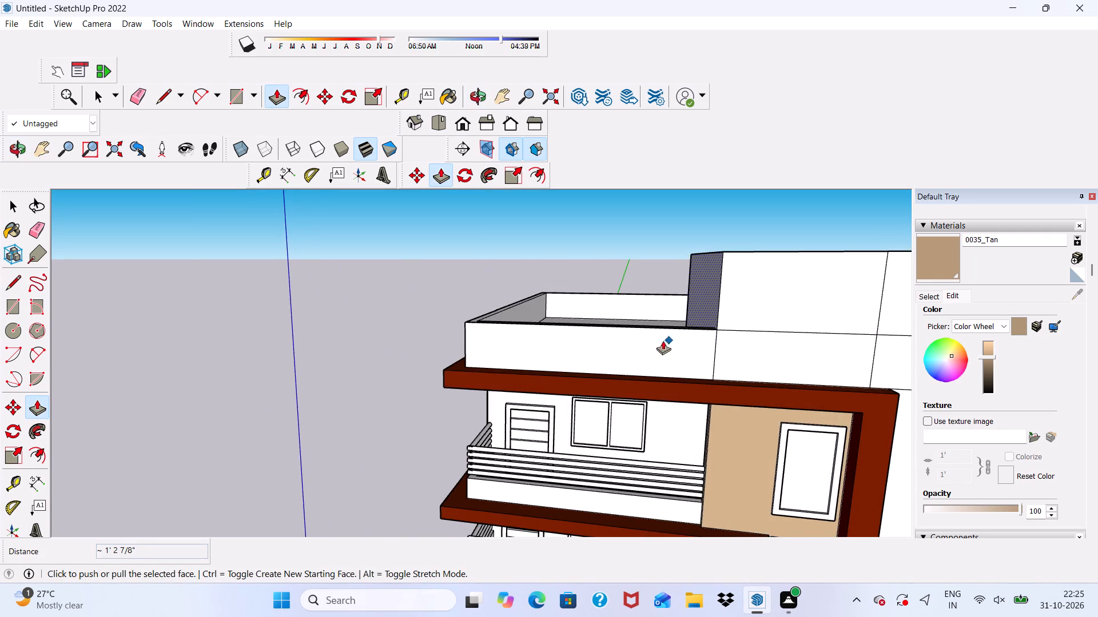
pyautogui.scroll(-4, 663, 340)
pyautogui.moveTo(733, 346); pyautogui.dragTo(737, 355, button='middle')
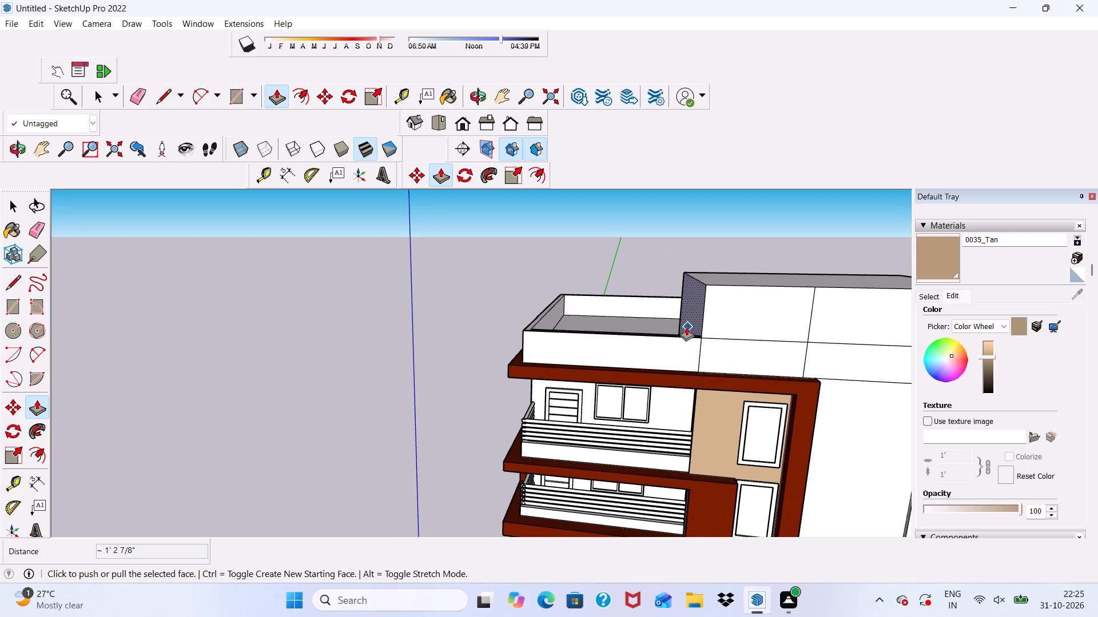
pyautogui.click(130, 87)
pyautogui.scroll(1, 699, 330)
pyautogui.click(735, 334)
pyautogui.click(736, 340)
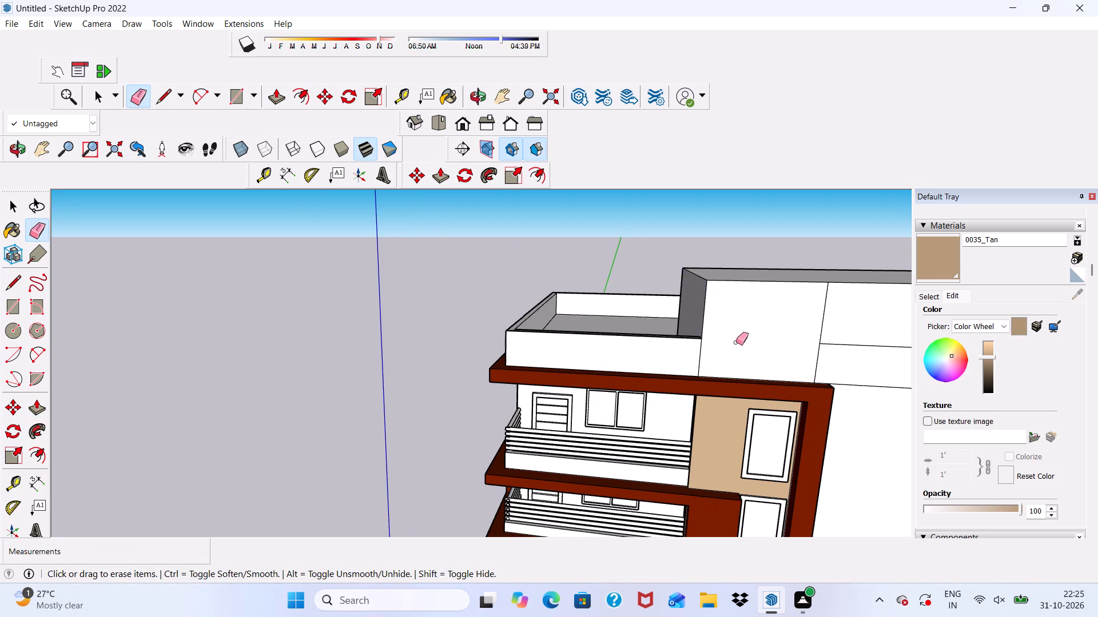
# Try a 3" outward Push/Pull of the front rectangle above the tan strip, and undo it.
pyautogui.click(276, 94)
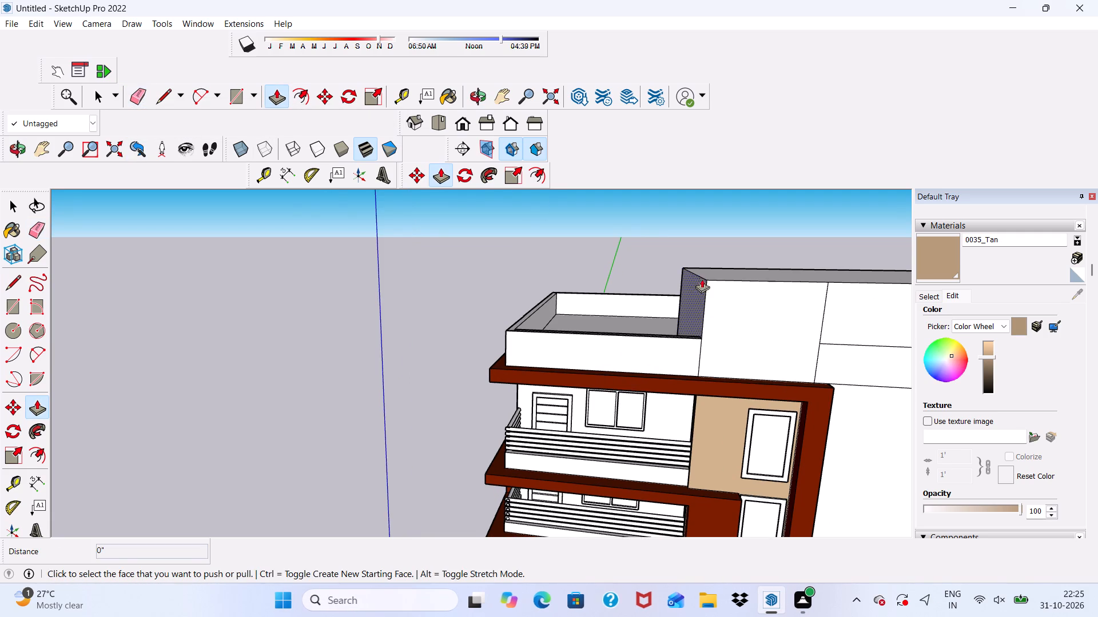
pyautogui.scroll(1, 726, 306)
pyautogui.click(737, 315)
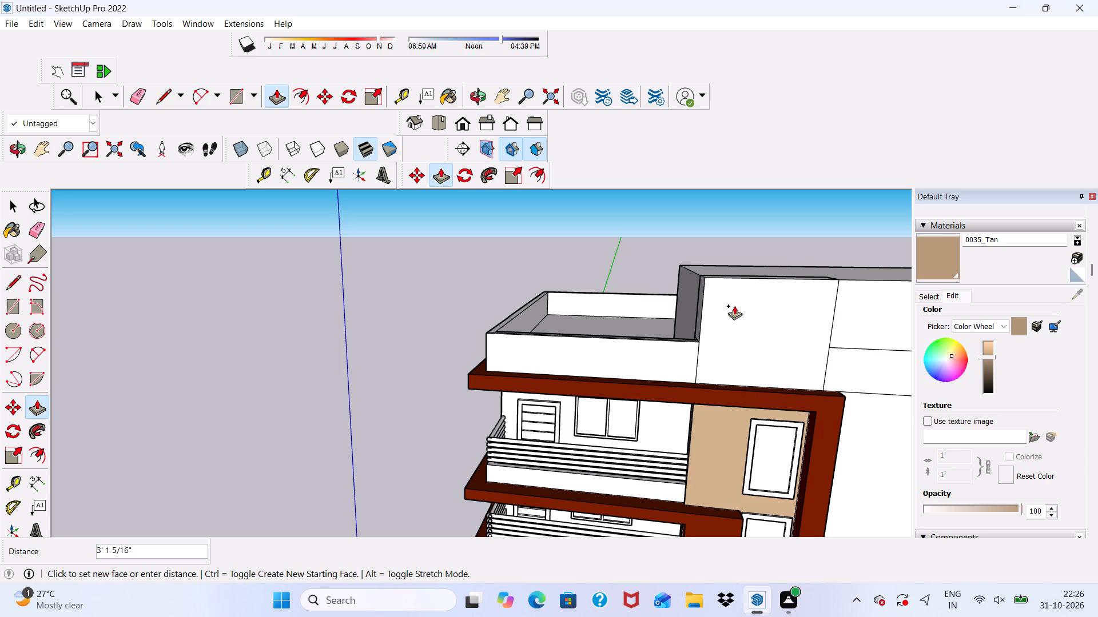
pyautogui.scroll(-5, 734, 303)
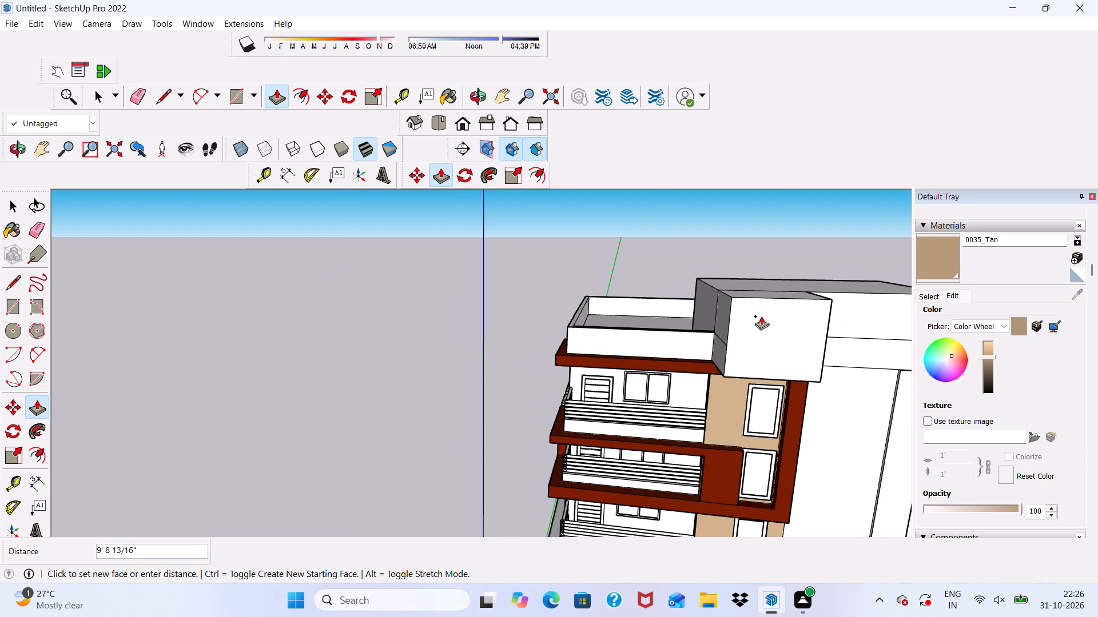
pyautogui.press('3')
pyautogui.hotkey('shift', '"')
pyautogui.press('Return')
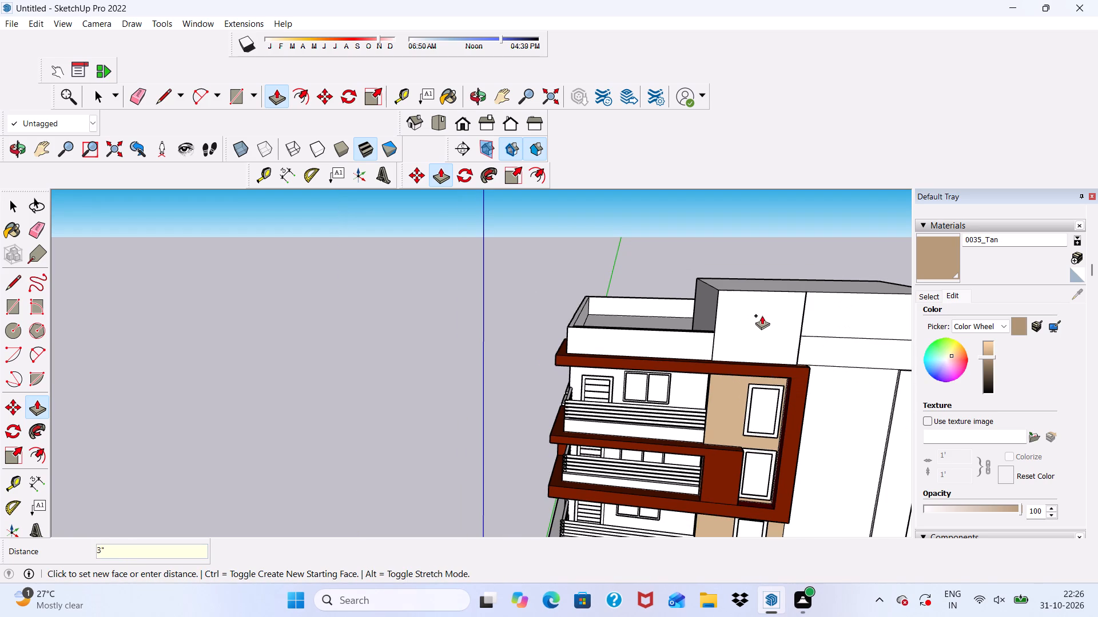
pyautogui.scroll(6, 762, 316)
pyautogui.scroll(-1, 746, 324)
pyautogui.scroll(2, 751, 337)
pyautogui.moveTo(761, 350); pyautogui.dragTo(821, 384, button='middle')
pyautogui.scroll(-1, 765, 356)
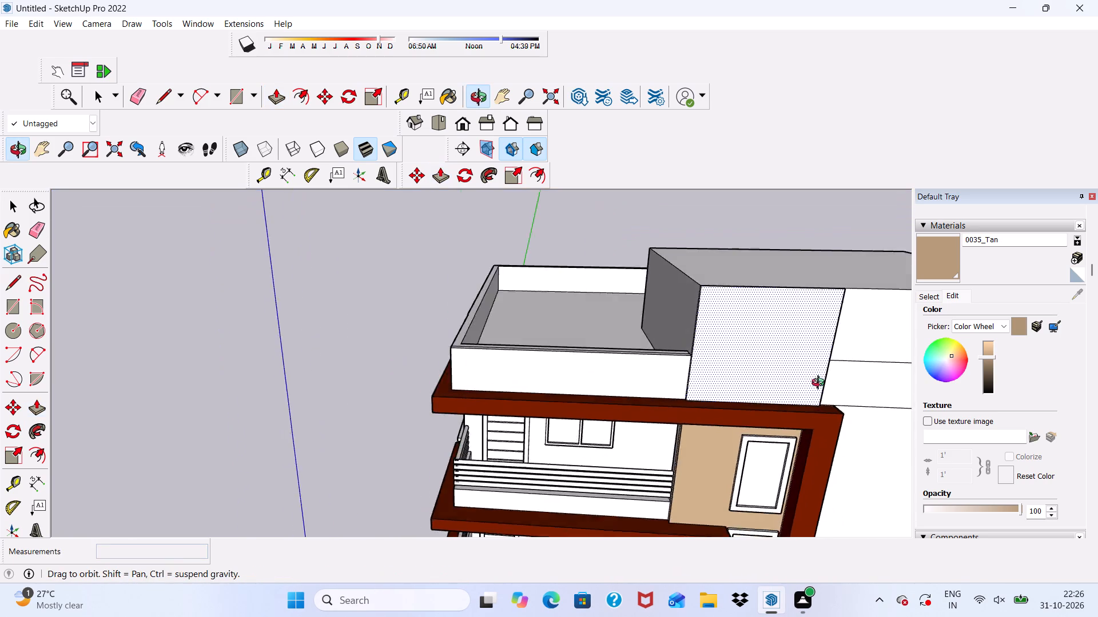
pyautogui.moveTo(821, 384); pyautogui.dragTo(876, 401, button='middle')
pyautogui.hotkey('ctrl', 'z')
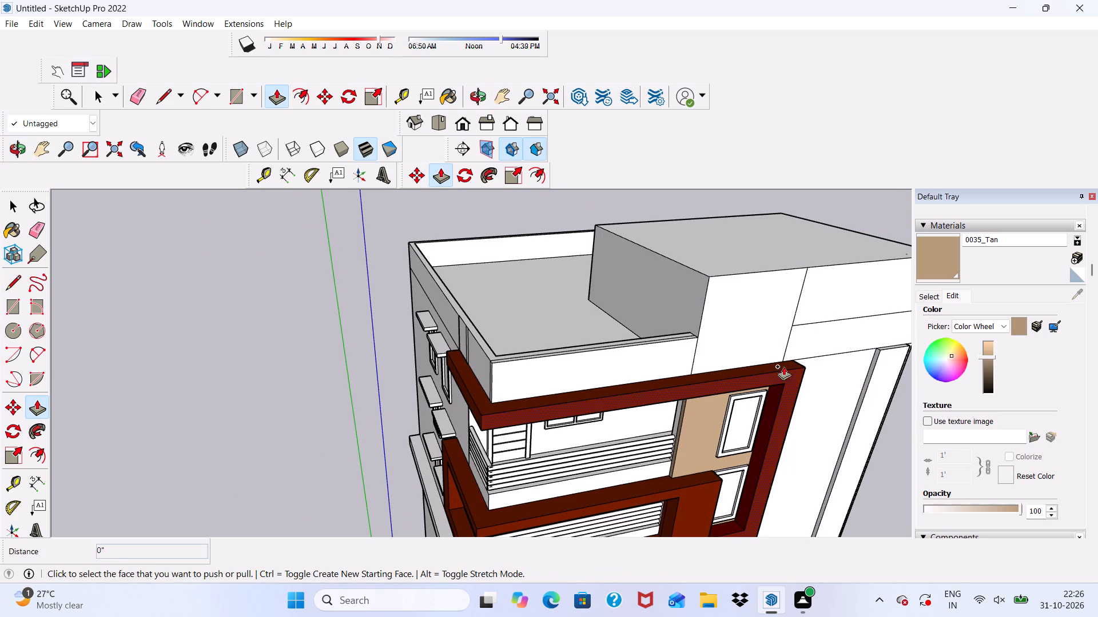
# Push/Pull the front rectangle above the tan strip 3" outward.
pyautogui.click(735, 303)
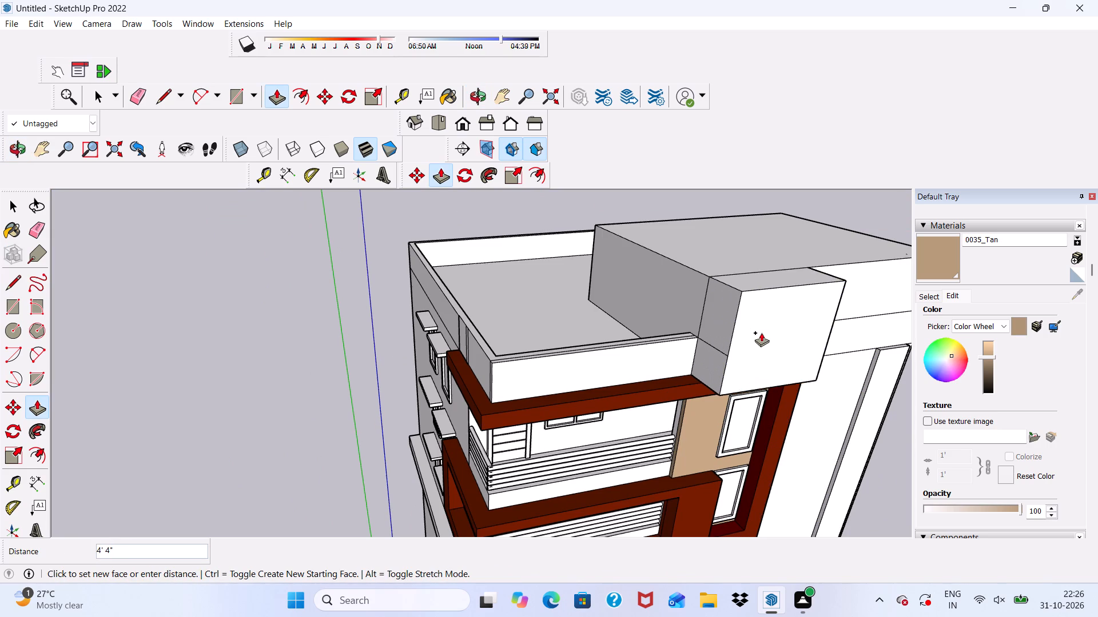
pyautogui.press('3')
pyautogui.hotkey('shift', '"')
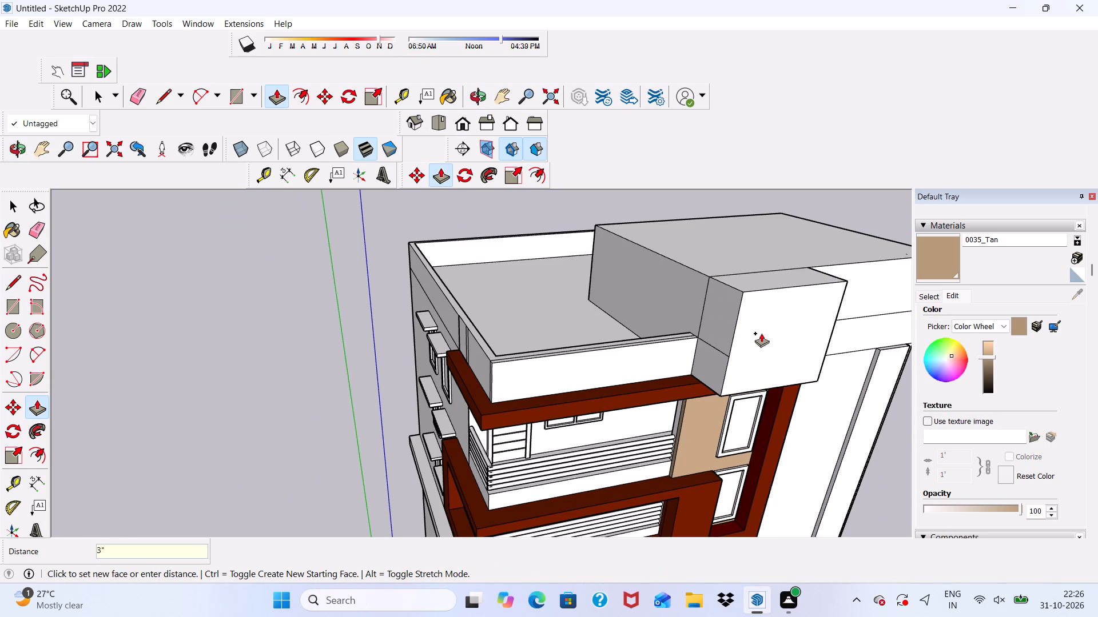
pyautogui.press('Return')
pyautogui.press('space')
# Erase the horizontal parapet seam on the remaining front face and its short leftover edge on the raised panel's side.
pyautogui.scroll(-3, 761, 333)
pyautogui.moveTo(761, 334); pyautogui.dragTo(512, 272, button='middle')
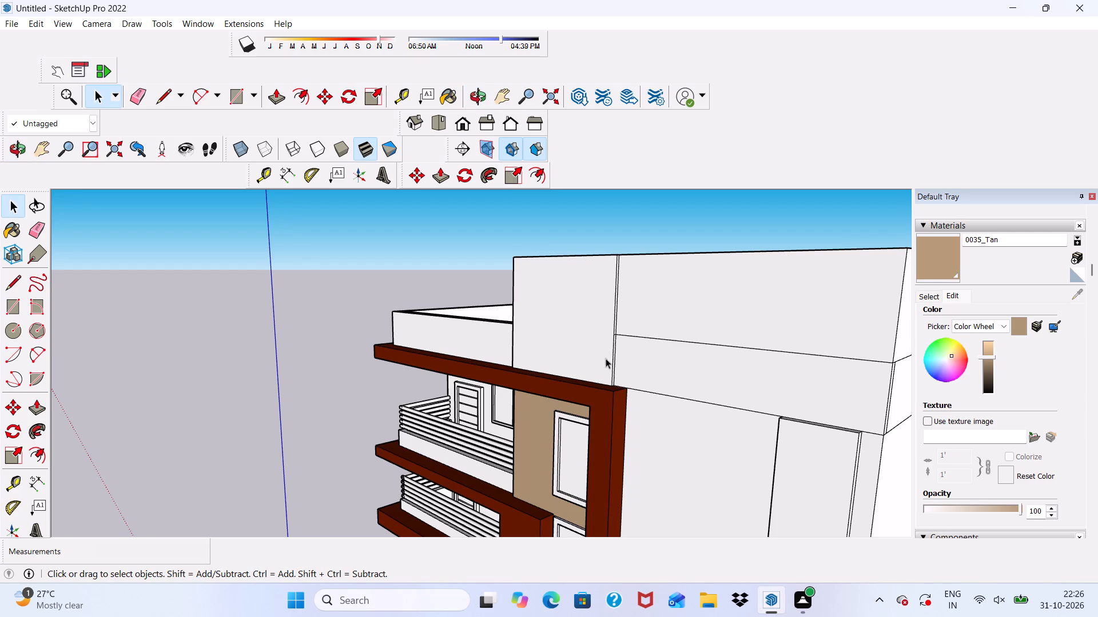
pyautogui.click(144, 97)
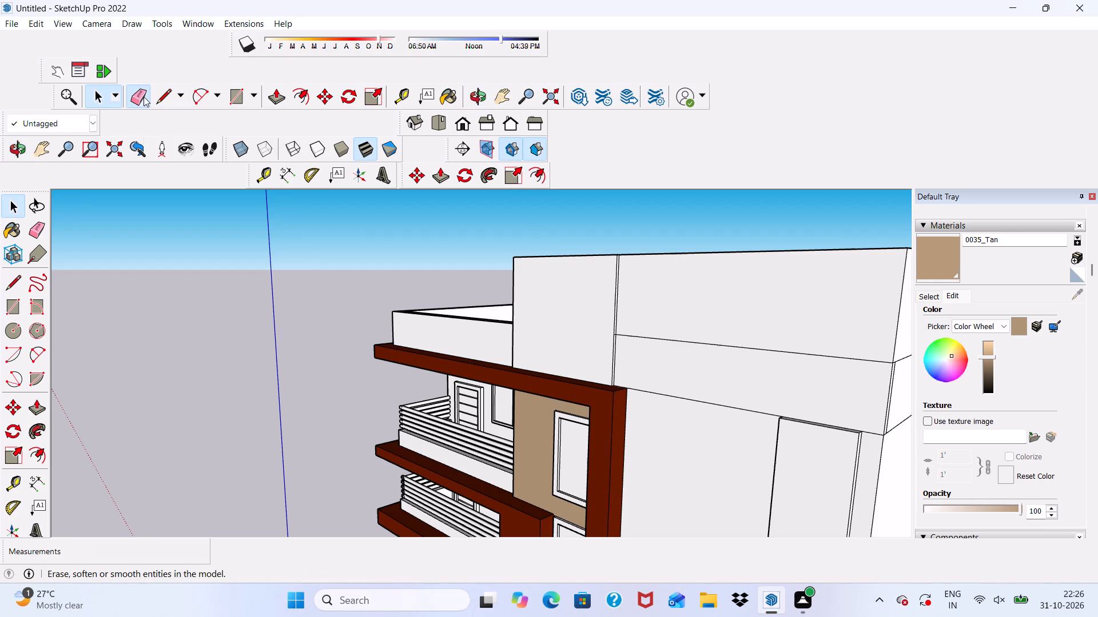
pyautogui.scroll(2, 687, 371)
pyautogui.click(686, 338)
pyautogui.scroll(4, 641, 326)
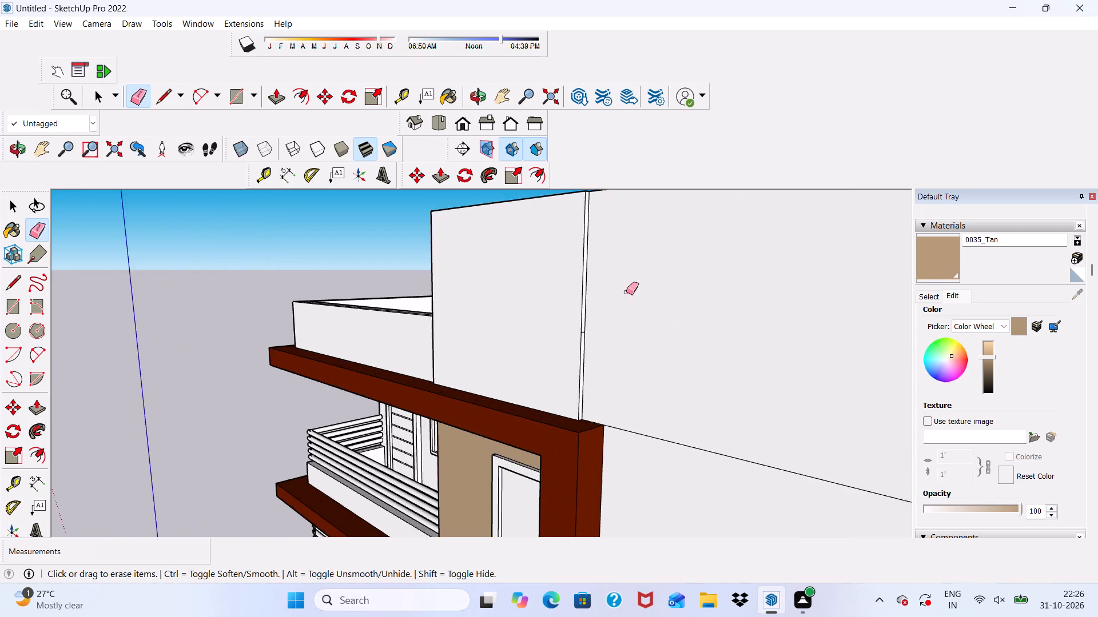
pyautogui.scroll(13, 626, 292)
pyautogui.click(584, 330)
# Draw a small horizontal rectangle about 1' 3" wide on the raised front panel, ending at its vertical edge near the top.
pyautogui.scroll(-9, 586, 327)
pyautogui.moveTo(600, 370); pyautogui.dragTo(707, 391, button='middle')
pyautogui.scroll(1, 707, 382)
pyautogui.scroll(-6, 697, 389)
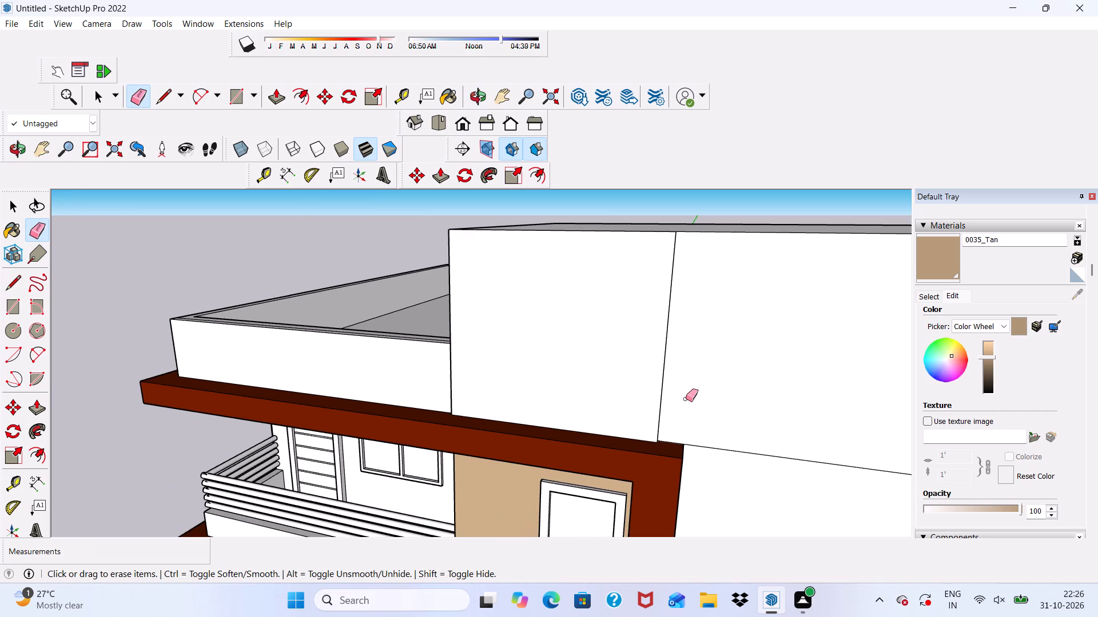
pyautogui.click(228, 92)
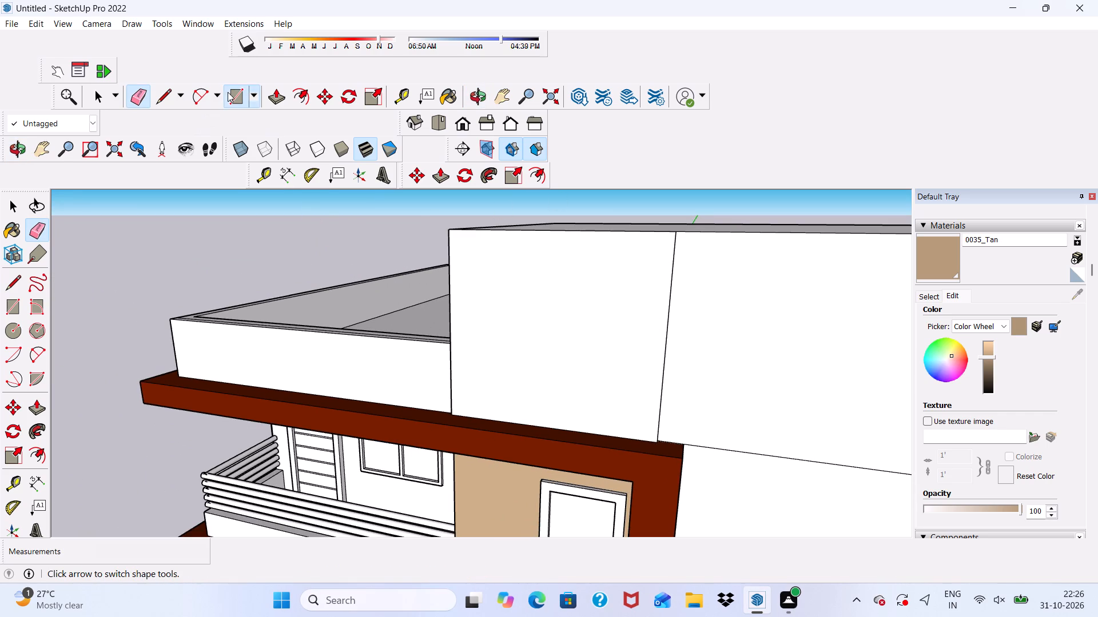
pyautogui.scroll(2, 677, 307)
pyautogui.scroll(-1, 665, 291)
pyautogui.moveTo(665, 291); pyautogui.dragTo(617, 297, button='middle')
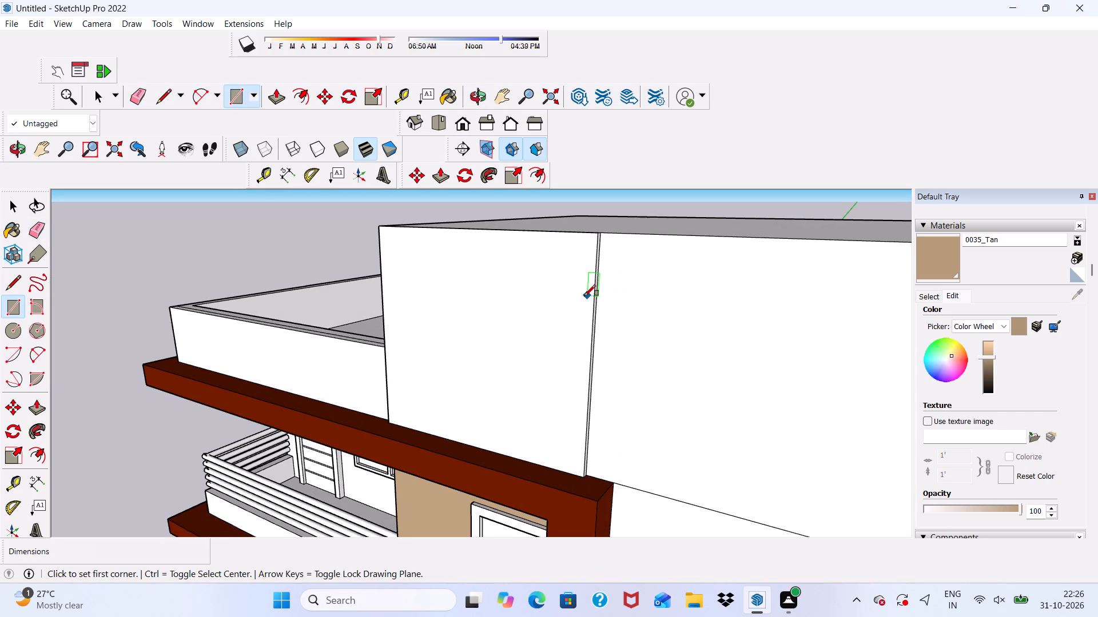
pyautogui.scroll(-1, 563, 306)
pyautogui.moveTo(563, 307); pyautogui.dragTo(682, 307, button='middle')
pyautogui.click(711, 281)
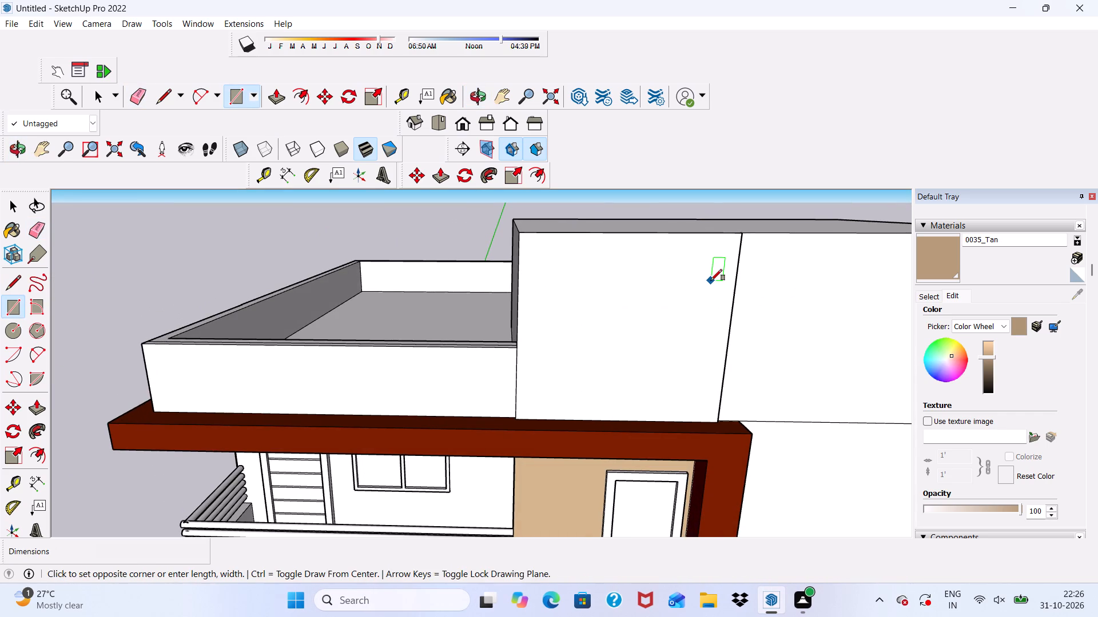
pyautogui.scroll(7, 753, 290)
pyautogui.scroll(3, 694, 306)
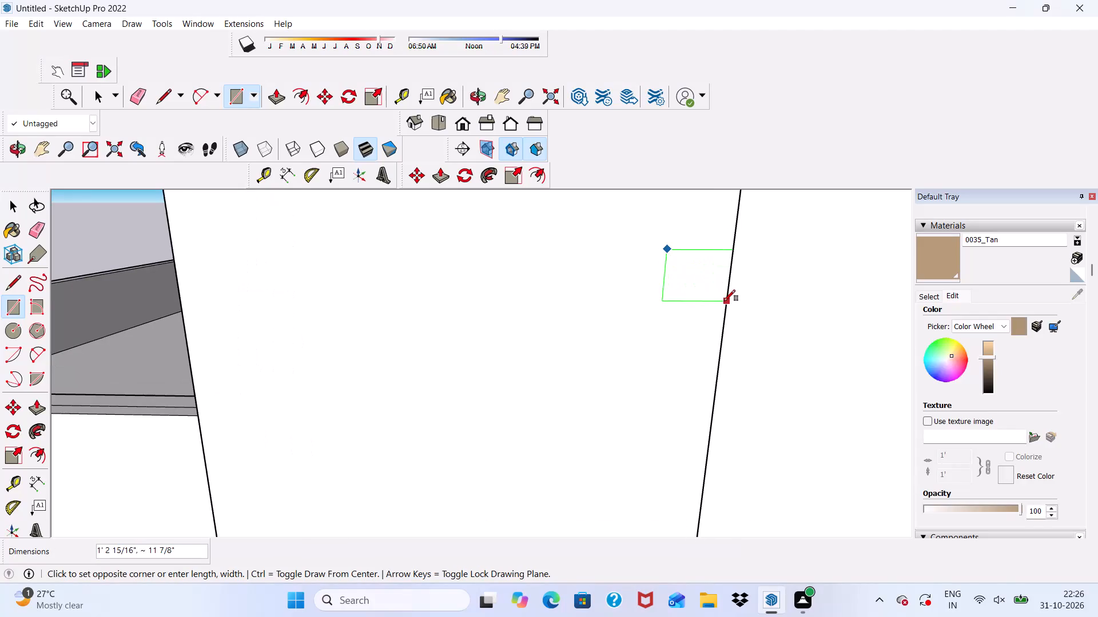
pyautogui.click(727, 282)
pyautogui.scroll(-2, 697, 327)
# Copy the small rectangle down the panel edge twice, about 1' 3/4" below the original and a further 1' 3 3/16" below that.
pyautogui.press('space')
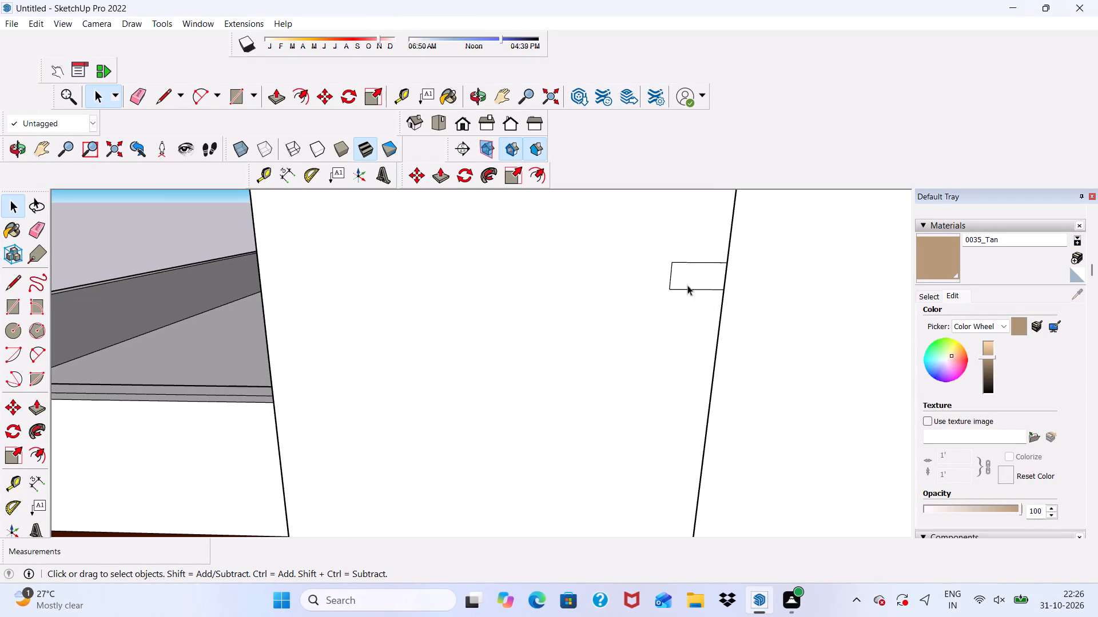
pyautogui.doubleClick(694, 275)
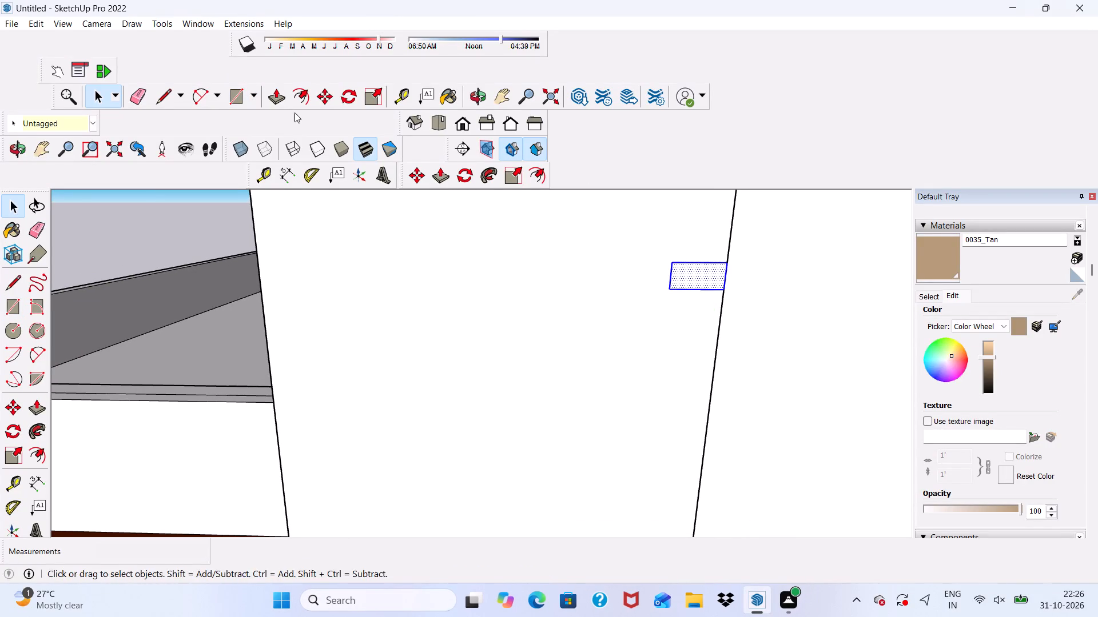
pyautogui.click(328, 95)
pyautogui.click(697, 277)
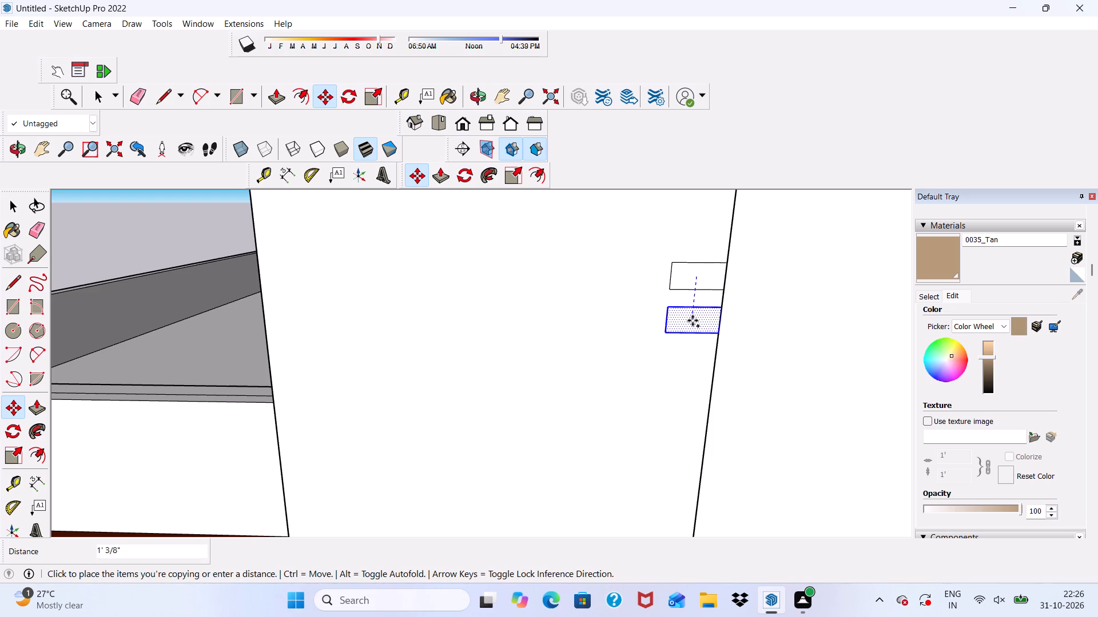
pyautogui.click(691, 322)
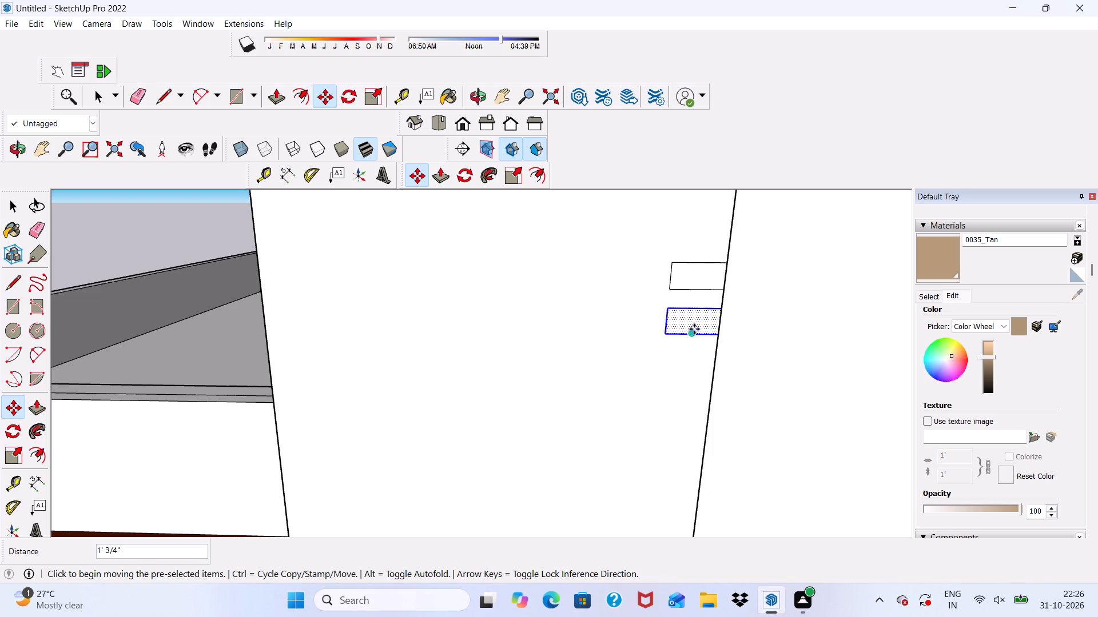
pyautogui.click(695, 326)
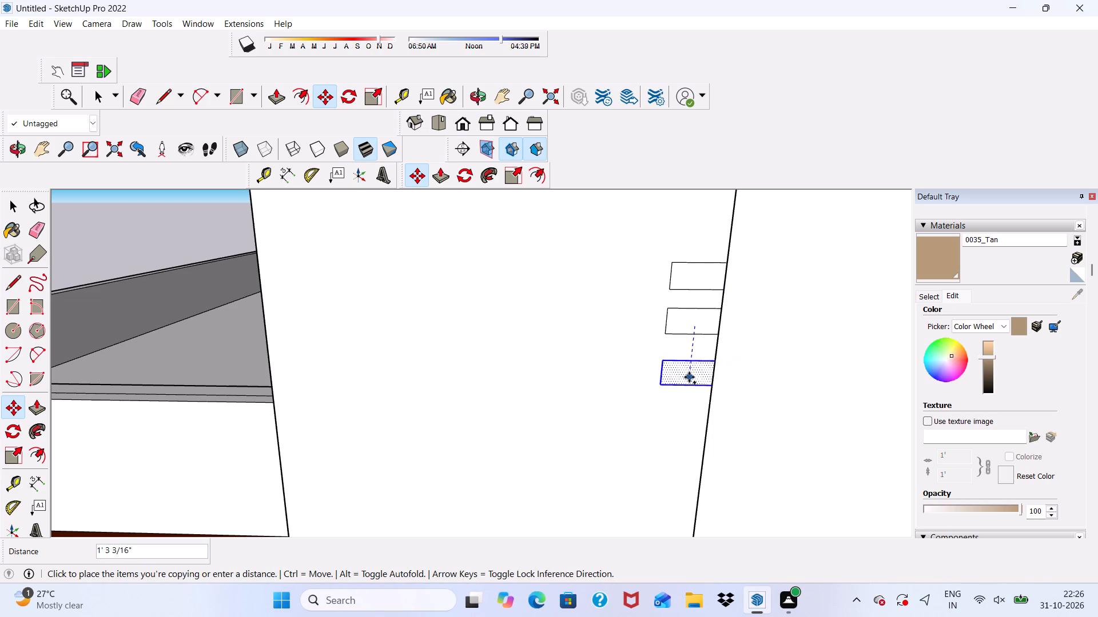
pyautogui.click(689, 377)
pyautogui.scroll(-4, 690, 378)
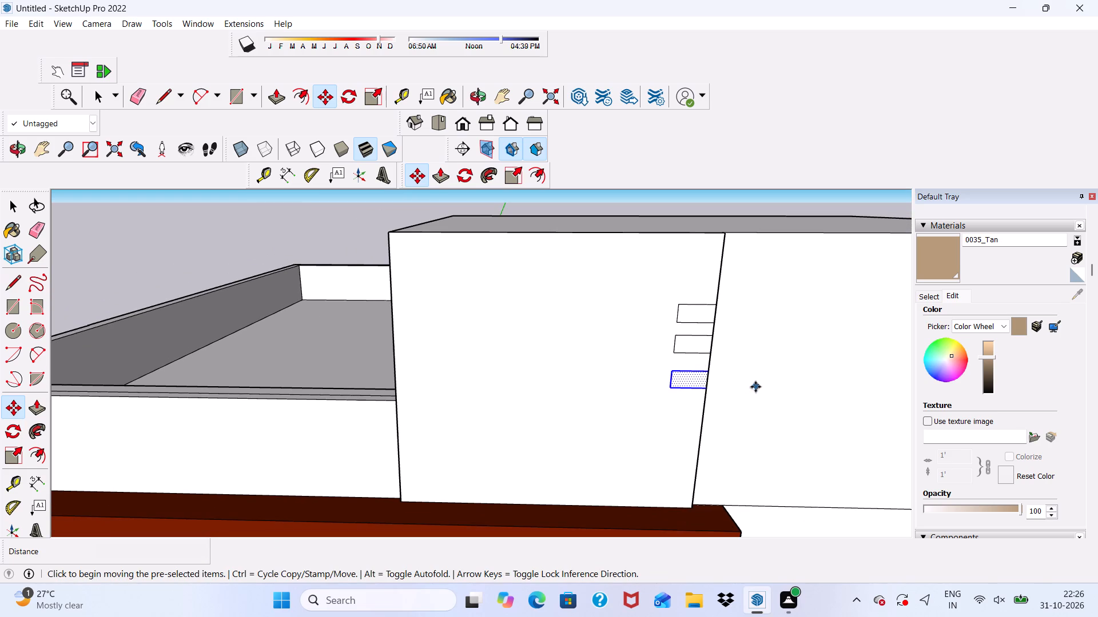
pyautogui.press('space')
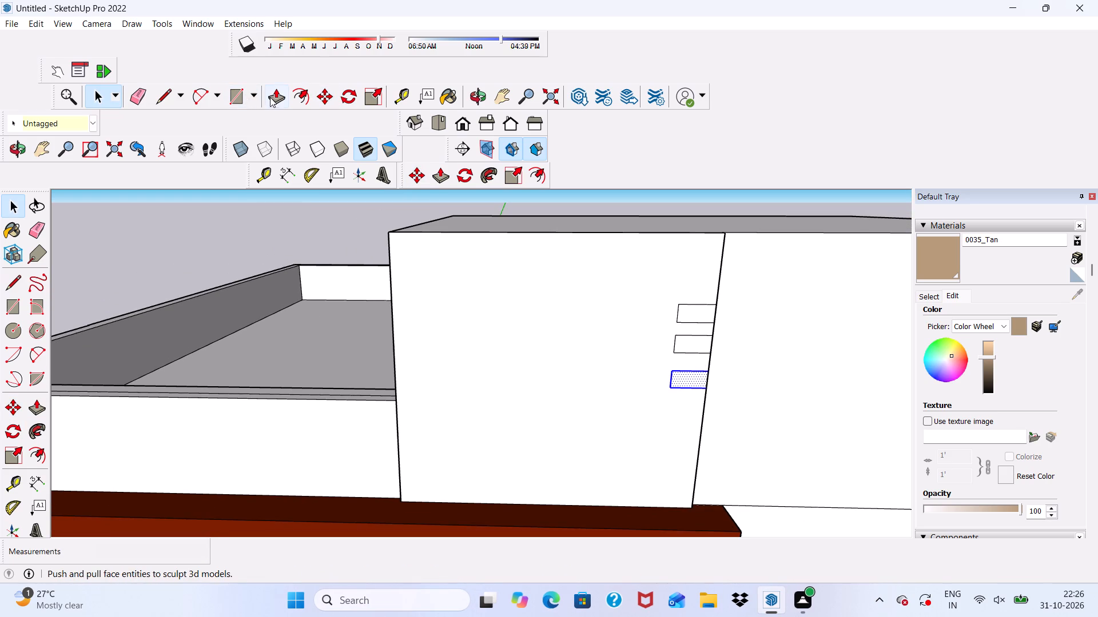
# Push/Pull the lowest small rectangle 6" outward from the panel.
pyautogui.click(270, 97)
pyautogui.scroll(4, 687, 382)
pyautogui.click(683, 374)
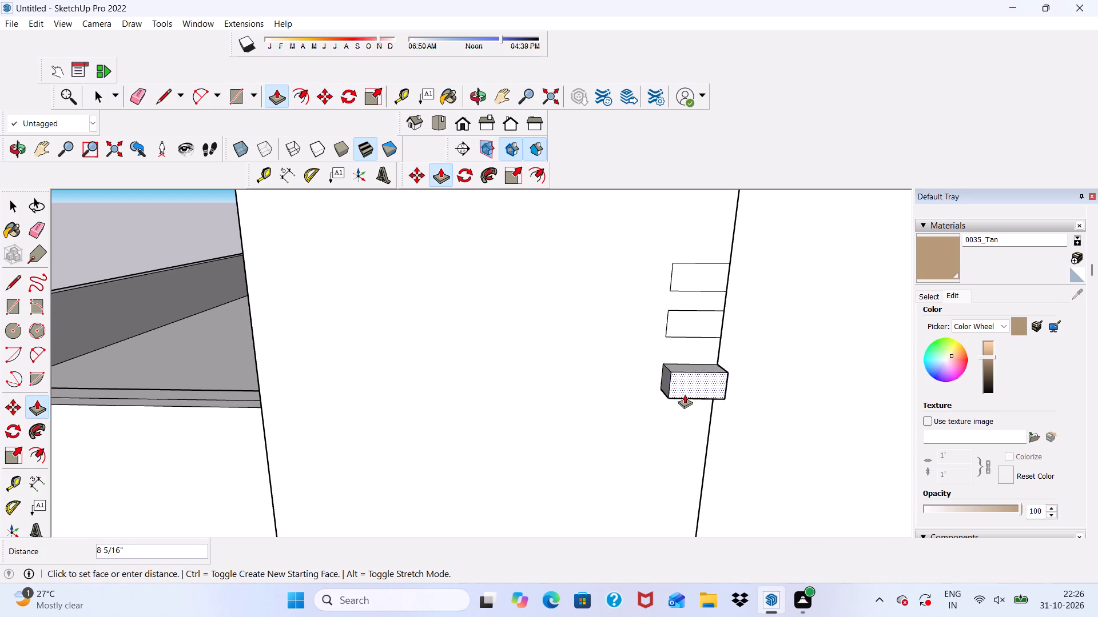
pyautogui.press('6')
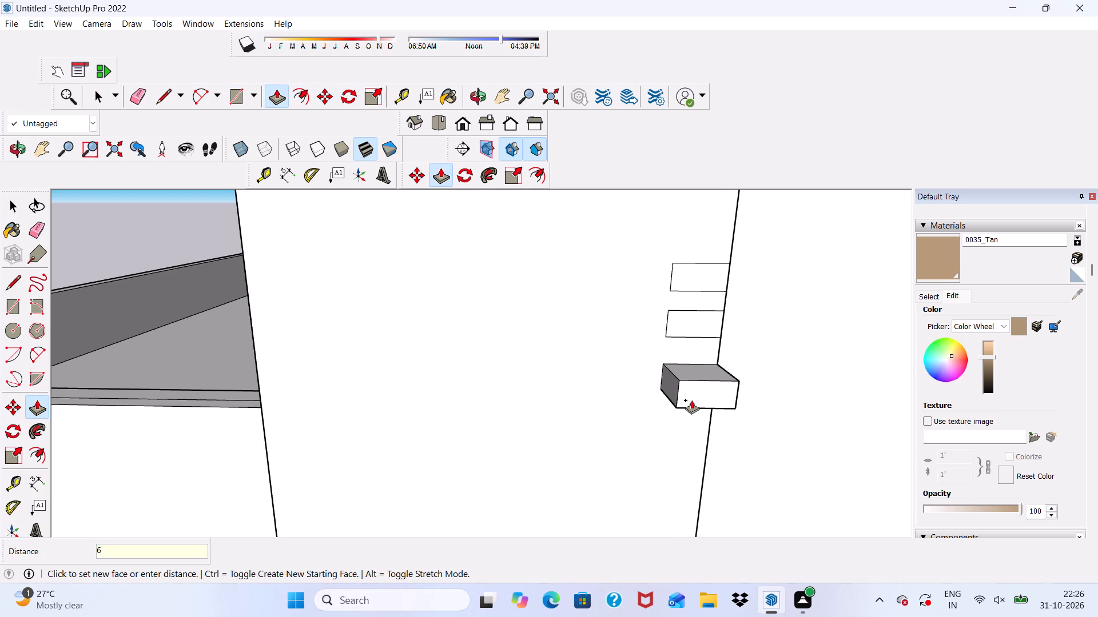
pyautogui.hotkey('shift', '"')
pyautogui.press('Return')
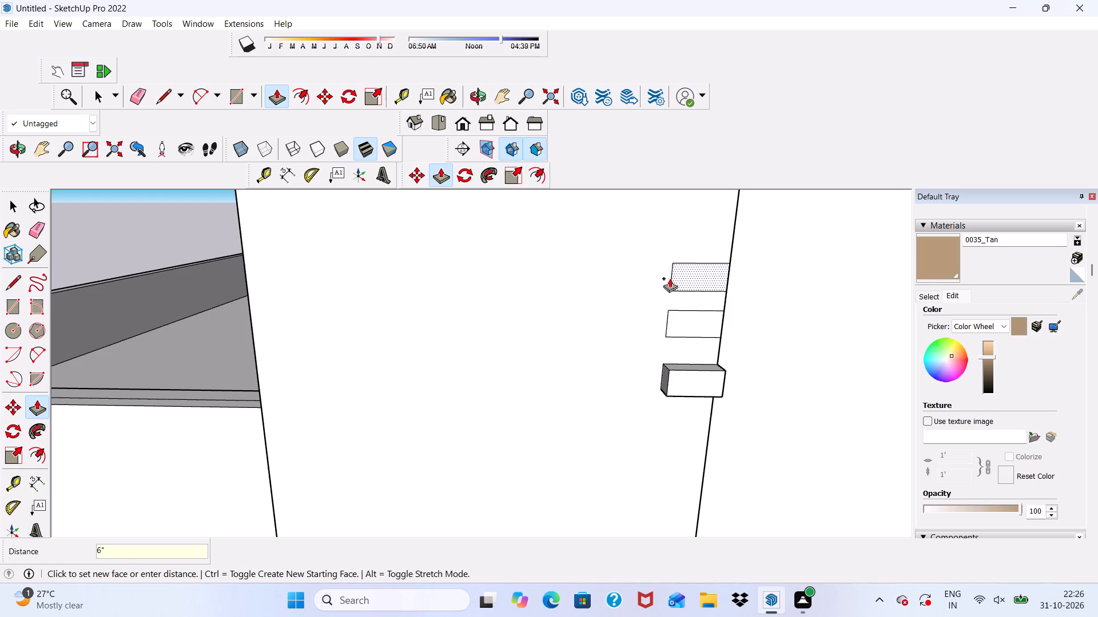
# Push/Pull the middle and top small rectangles 6" outward, flush with the lowest block.
pyautogui.scroll(2, 695, 353)
pyautogui.click(694, 314)
pyautogui.scroll(3, 659, 384)
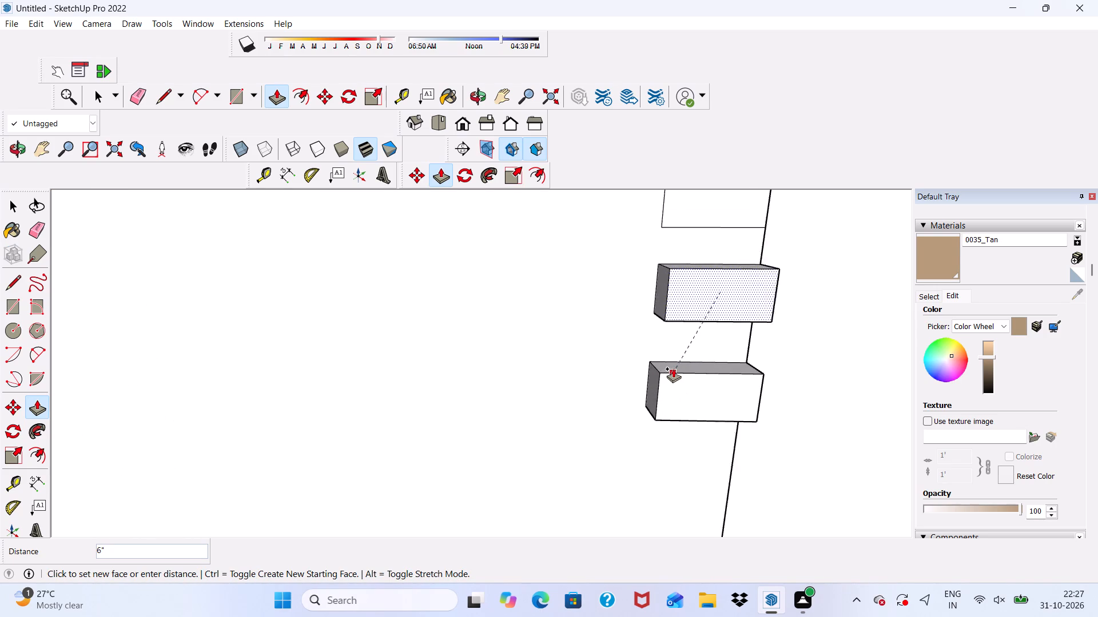
pyautogui.scroll(2, 673, 368)
pyautogui.click(673, 368)
pyautogui.scroll(-6, 673, 363)
pyautogui.scroll(2, 695, 273)
pyautogui.click(695, 273)
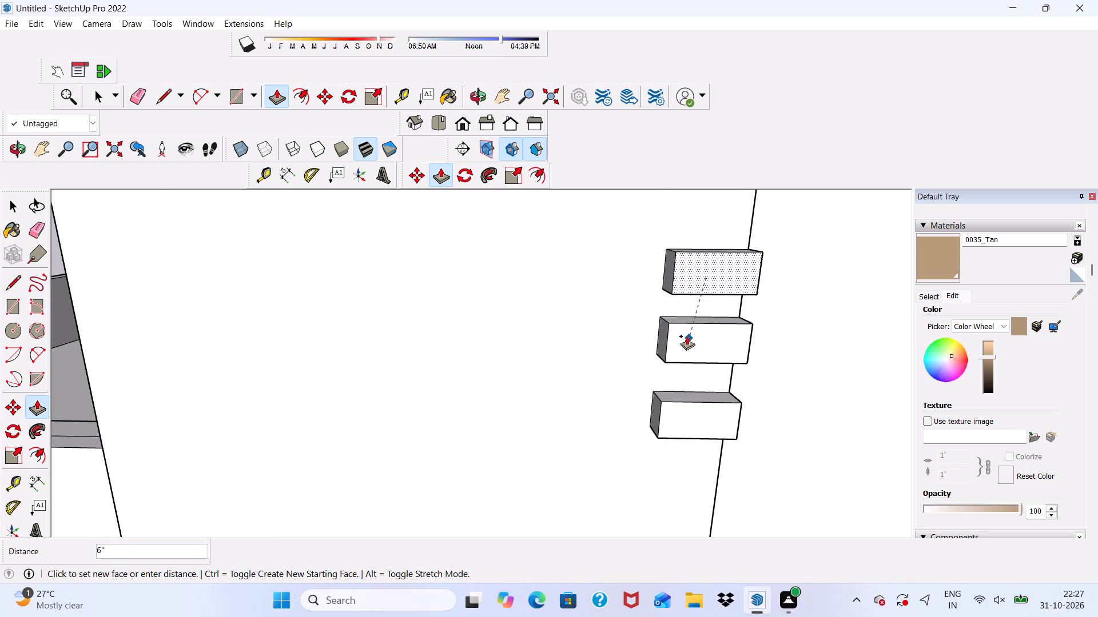
pyautogui.click(683, 322)
# Push/Pull the top block's end face about 10 15/16" sideways past the raised panel's edge.
pyautogui.scroll(-1, 771, 382)
pyautogui.moveTo(810, 403); pyautogui.dragTo(592, 386, button='middle')
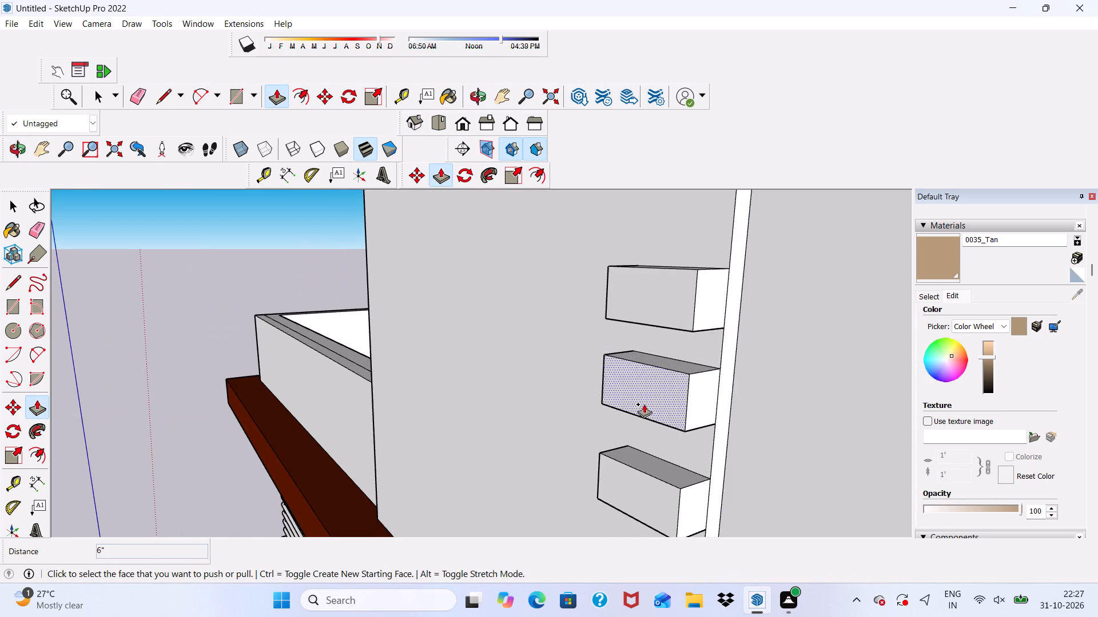
pyautogui.scroll(-3, 726, 275)
pyautogui.scroll(3, 719, 284)
pyautogui.click(713, 285)
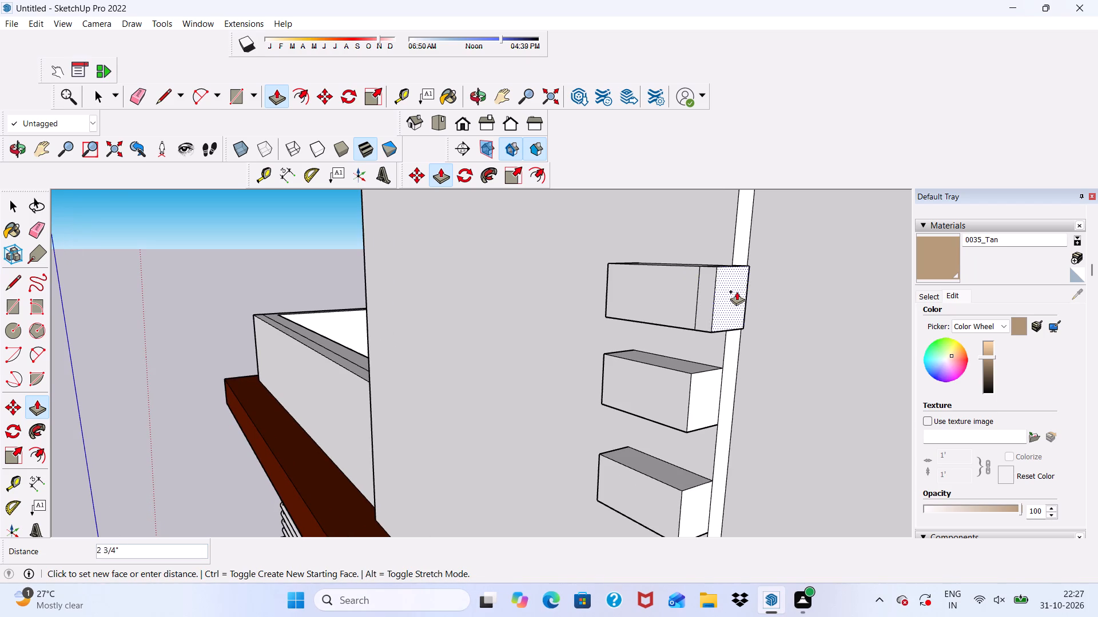
pyautogui.scroll(-3, 828, 253)
pyautogui.moveTo(814, 262); pyautogui.dragTo(705, 342, button='middle')
pyautogui.scroll(3, 836, 350)
pyautogui.click(868, 390)
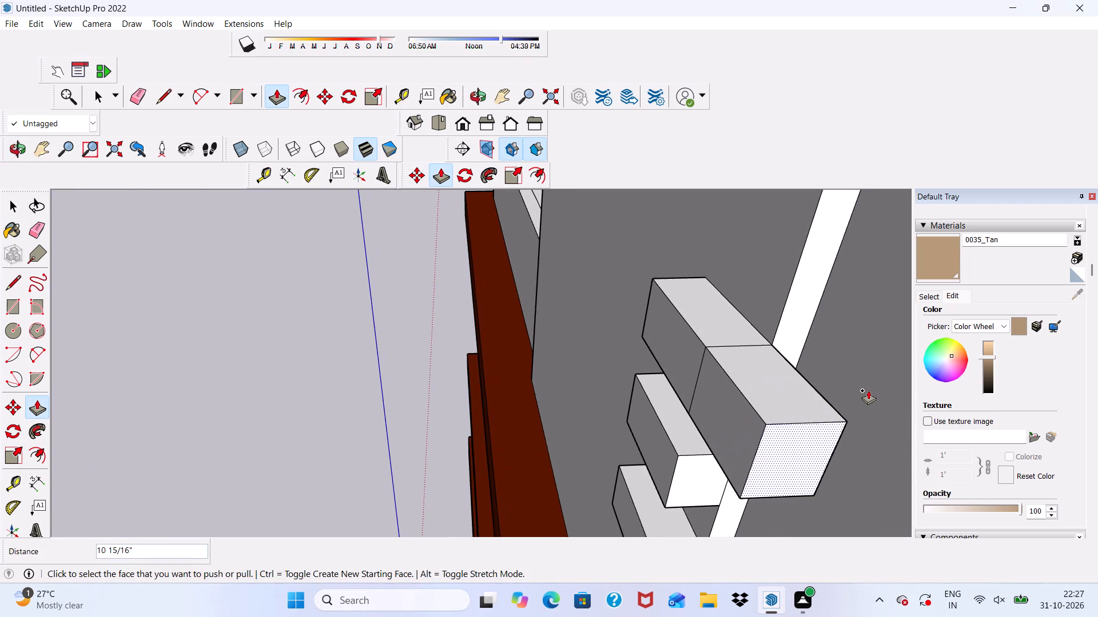
# Push/Pull the end faces of the middle and lowest blocks sideways to match the top block's length.
pyautogui.scroll(-3, 749, 356)
pyautogui.moveTo(730, 368); pyautogui.dragTo(913, 293, button='middle')
pyautogui.scroll(3, 632, 411)
pyautogui.click(629, 396)
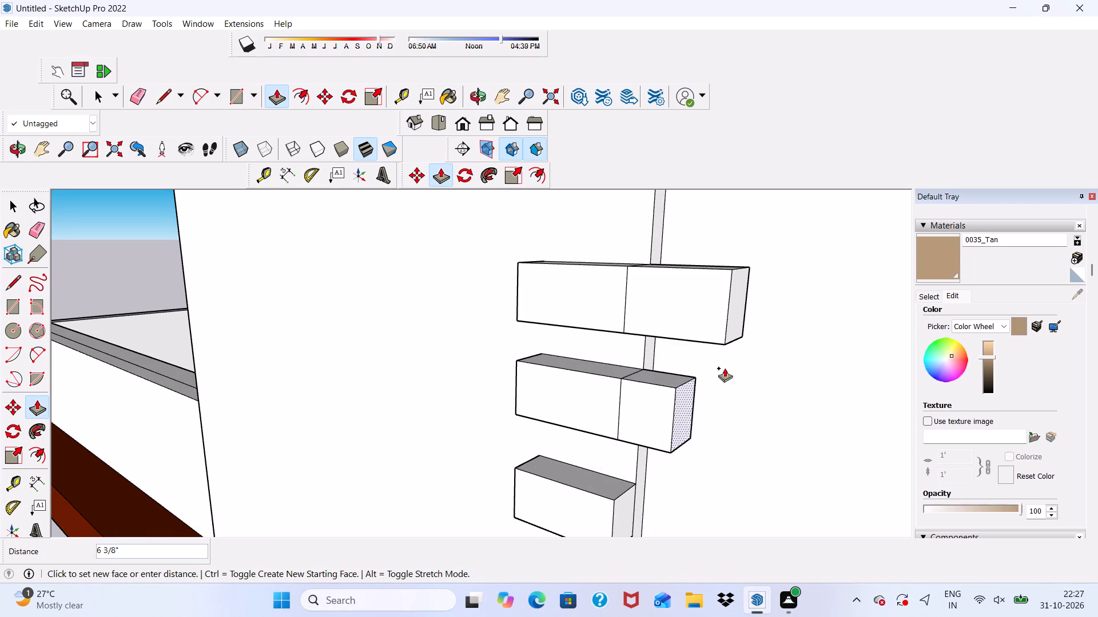
pyautogui.click(726, 338)
pyautogui.scroll(-3, 621, 443)
pyautogui.scroll(5, 610, 533)
pyautogui.click(619, 503)
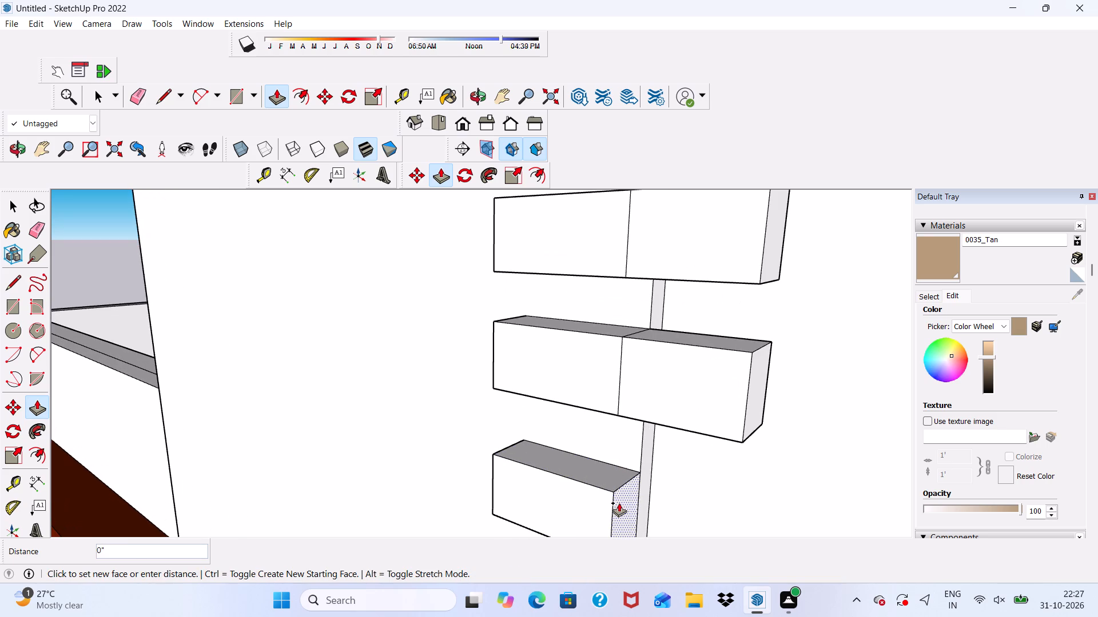
pyautogui.click(741, 436)
# Erase the seam lines on the fronts of all three blocks and on the tops of the middle and lowest blocks.
pyautogui.scroll(-6, 739, 432)
pyautogui.moveTo(740, 437); pyautogui.dragTo(790, 423, button='middle')
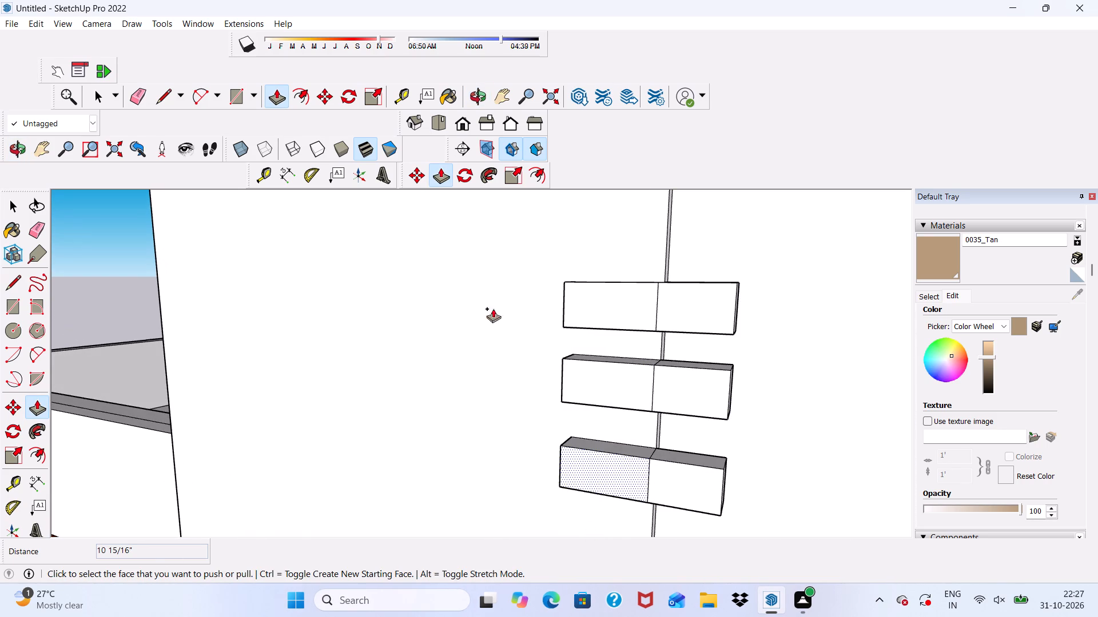
pyautogui.click(133, 94)
pyautogui.scroll(3, 655, 304)
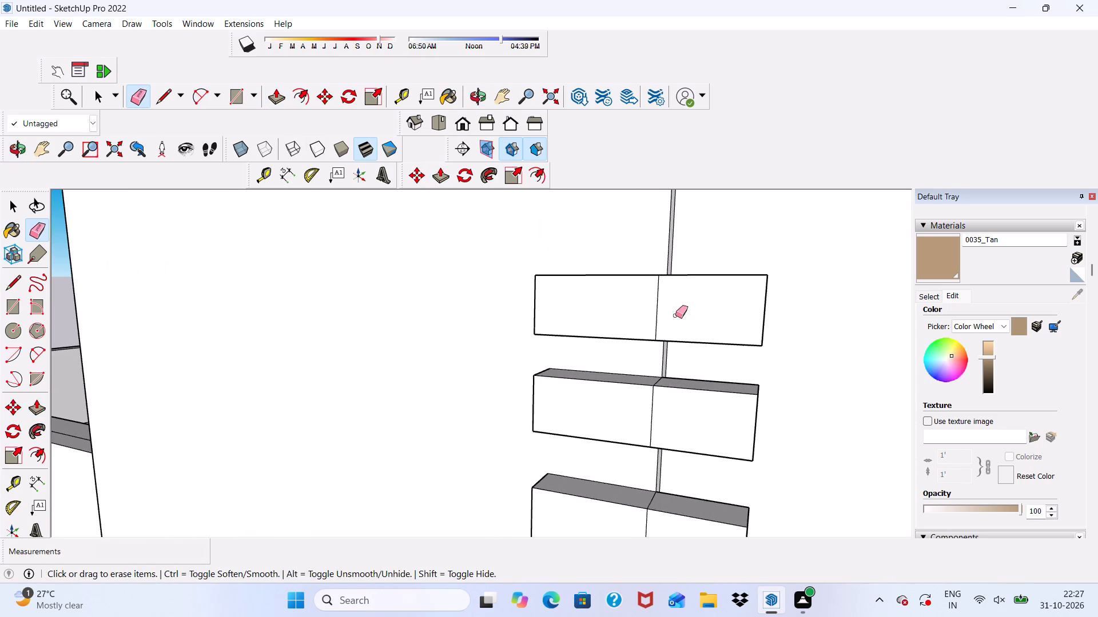
pyautogui.moveTo(663, 301); pyautogui.dragTo(640, 307)
pyautogui.scroll(3, 659, 400)
pyautogui.moveTo(659, 401); pyautogui.dragTo(636, 410)
pyautogui.scroll(5, 643, 392)
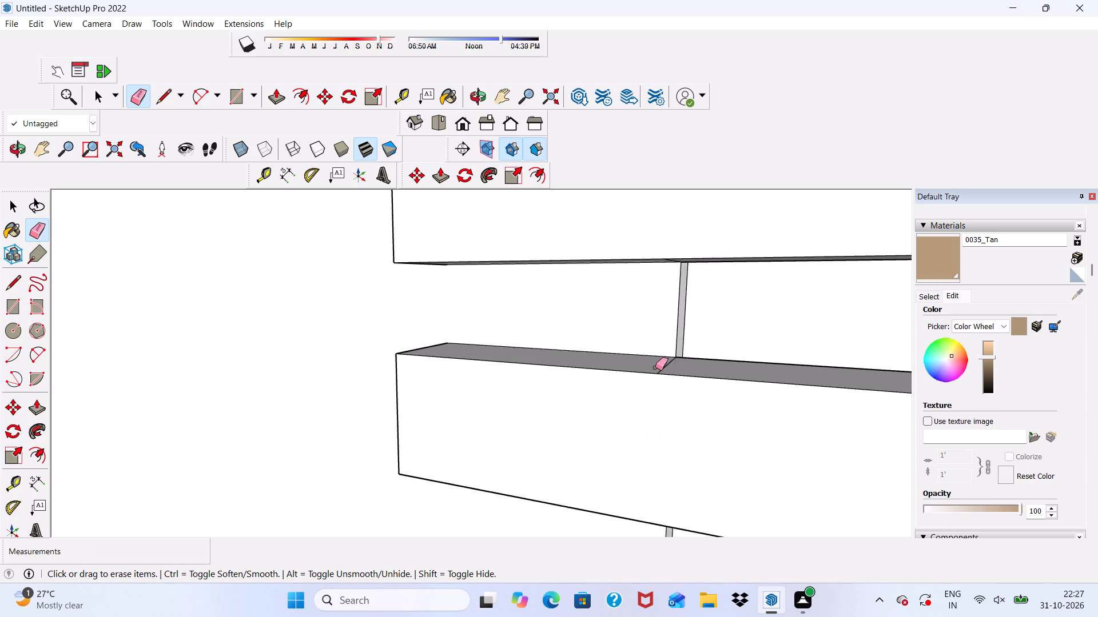
pyautogui.scroll(5, 655, 367)
pyautogui.moveTo(659, 365); pyautogui.dragTo(675, 371)
pyautogui.scroll(-10, 584, 350)
pyautogui.scroll(-6, 598, 396)
pyautogui.scroll(2, 600, 597)
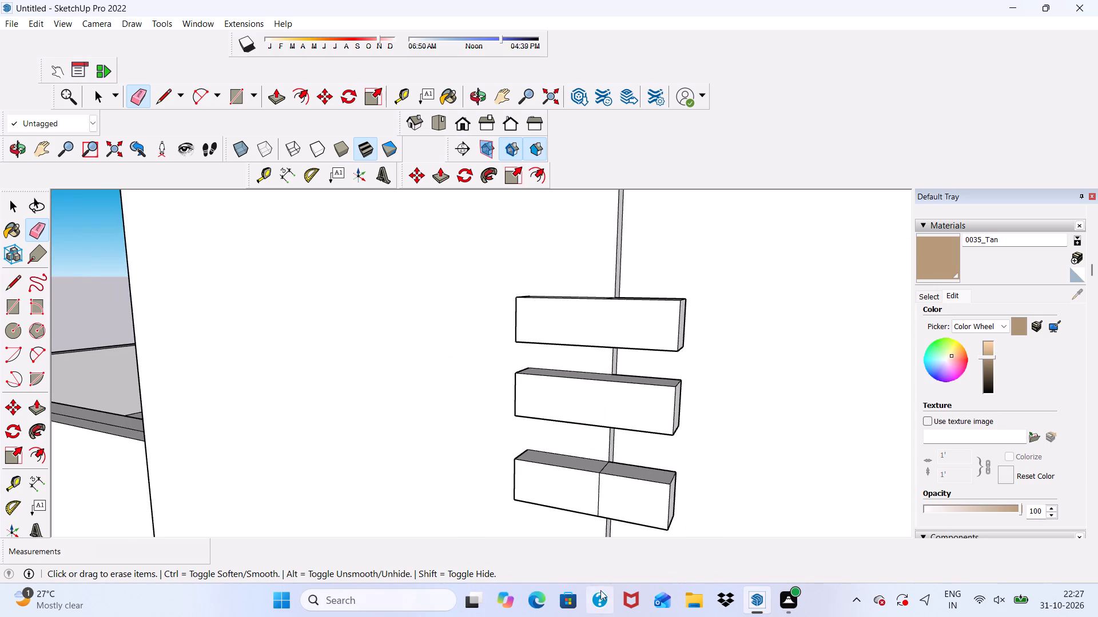
pyautogui.scroll(5, 600, 590)
pyautogui.moveTo(592, 495); pyautogui.dragTo(600, 496)
pyautogui.scroll(4, 602, 473)
pyautogui.moveTo(602, 465); pyautogui.dragTo(607, 464)
pyautogui.scroll(-1, 610, 463)
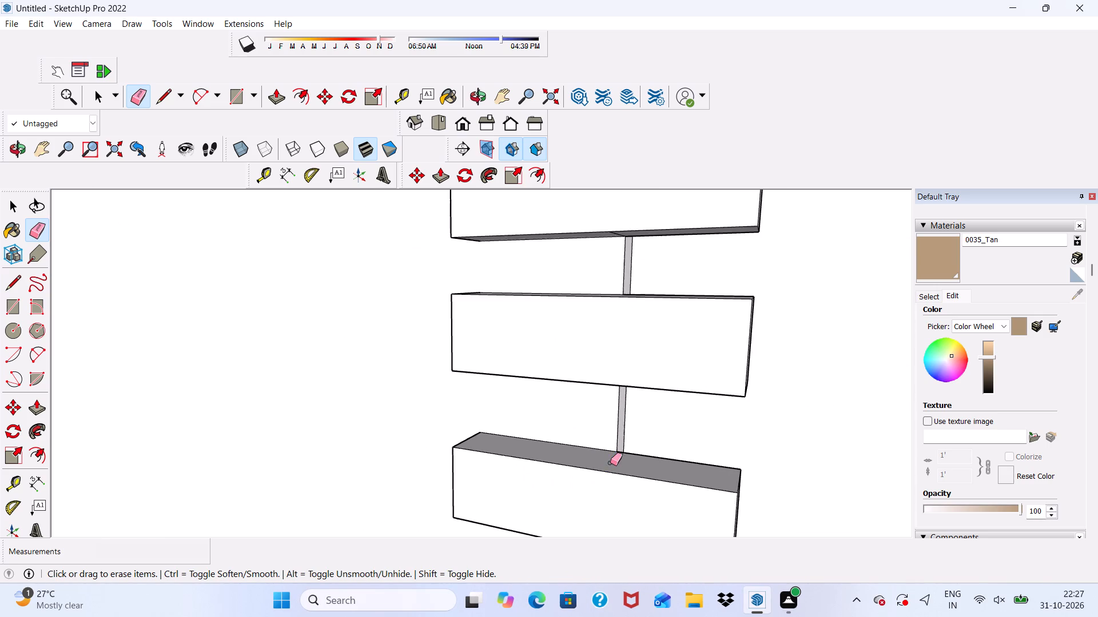
# Erase the seam lines across the undersides of all three blocks.
pyautogui.moveTo(610, 463); pyautogui.dragTo(699, 195, button='middle')
pyautogui.moveTo(667, 499); pyautogui.dragTo(638, 500)
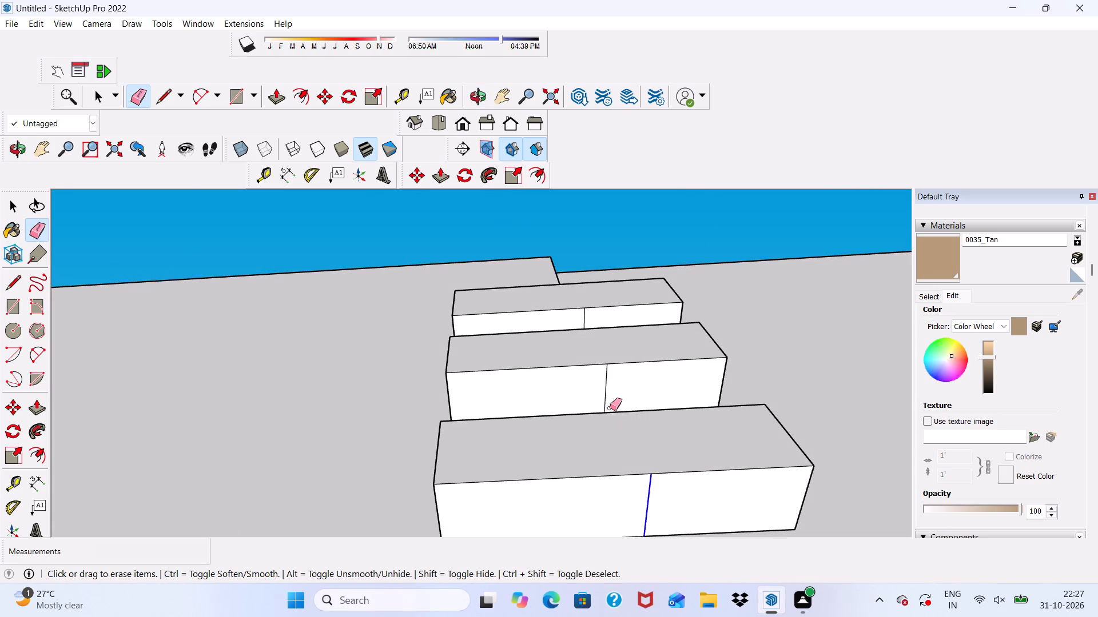
pyautogui.moveTo(595, 387); pyautogui.dragTo(607, 384)
pyautogui.moveTo(576, 322); pyautogui.dragTo(596, 316)
pyautogui.scroll(-8, 597, 316)
pyautogui.moveTo(637, 371); pyautogui.dragTo(637, 386, button='middle')
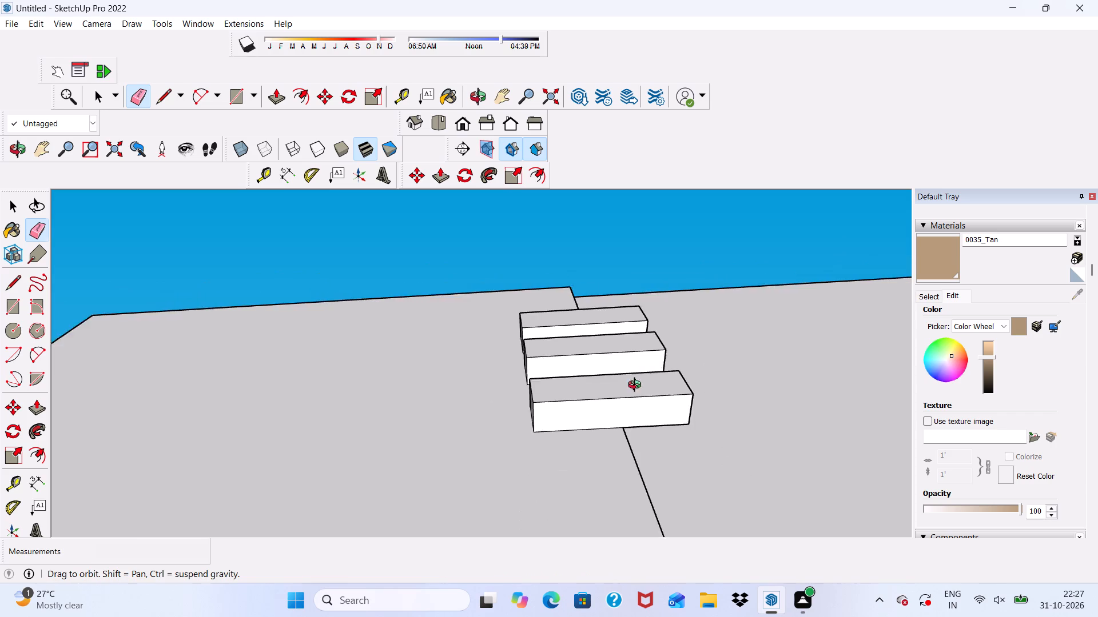
pyautogui.moveTo(637, 386); pyautogui.dragTo(597, 555, button='middle')
pyautogui.scroll(-4, 604, 366)
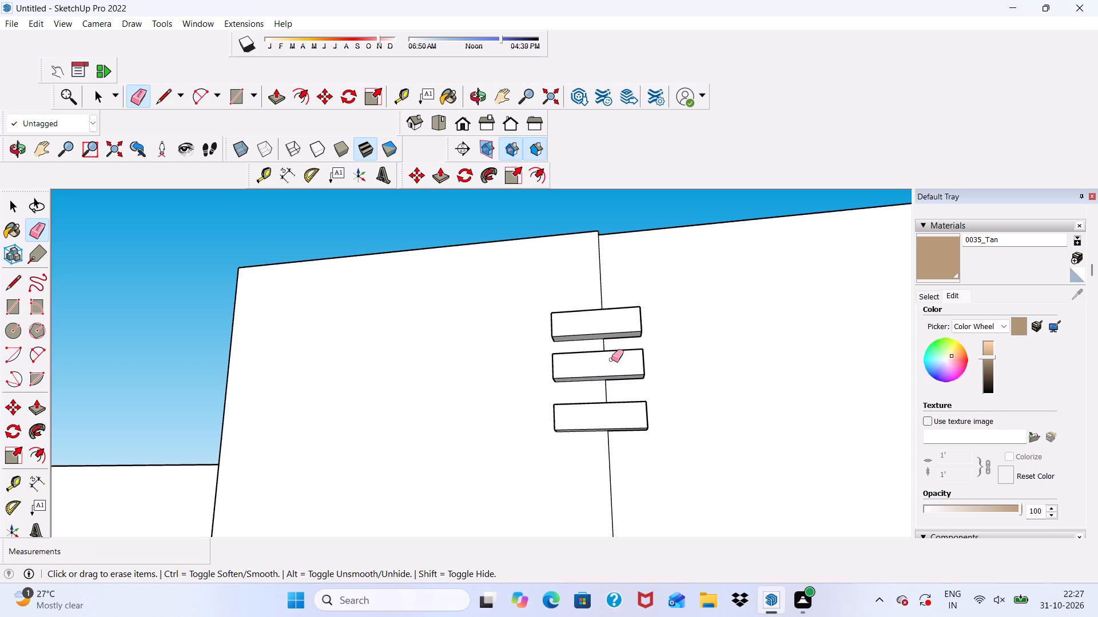
pyautogui.press('space')
# Erase the remaining seam line on the upper face of the top block.
pyautogui.scroll(-2, 578, 508)
pyautogui.scroll(-4, 633, 379)
pyautogui.moveTo(638, 426); pyautogui.dragTo(558, 545, button='middle')
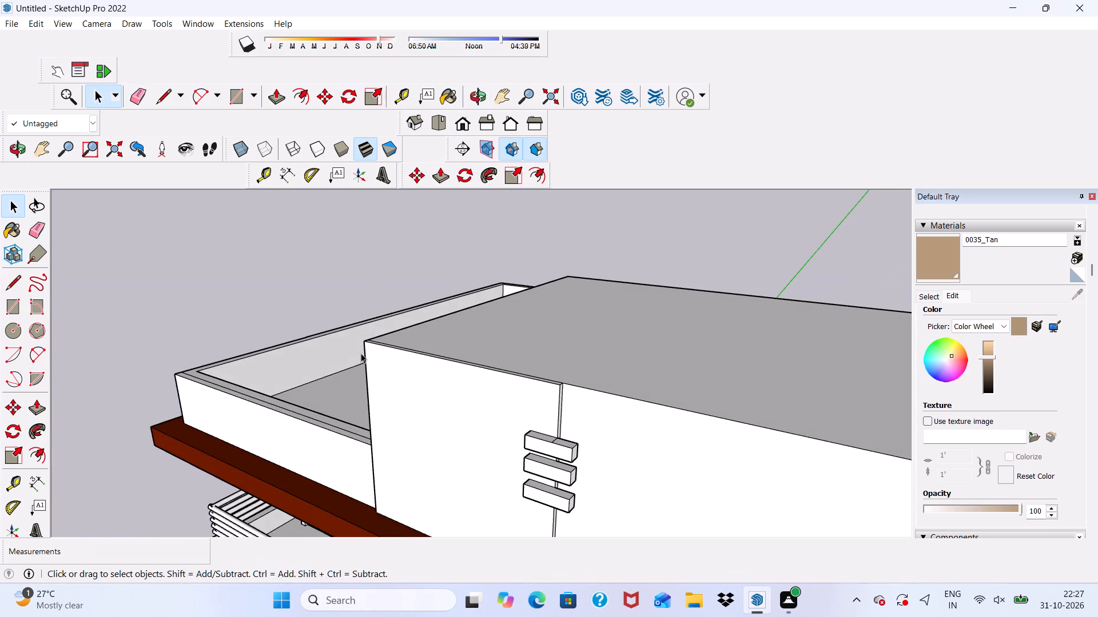
pyautogui.click(137, 87)
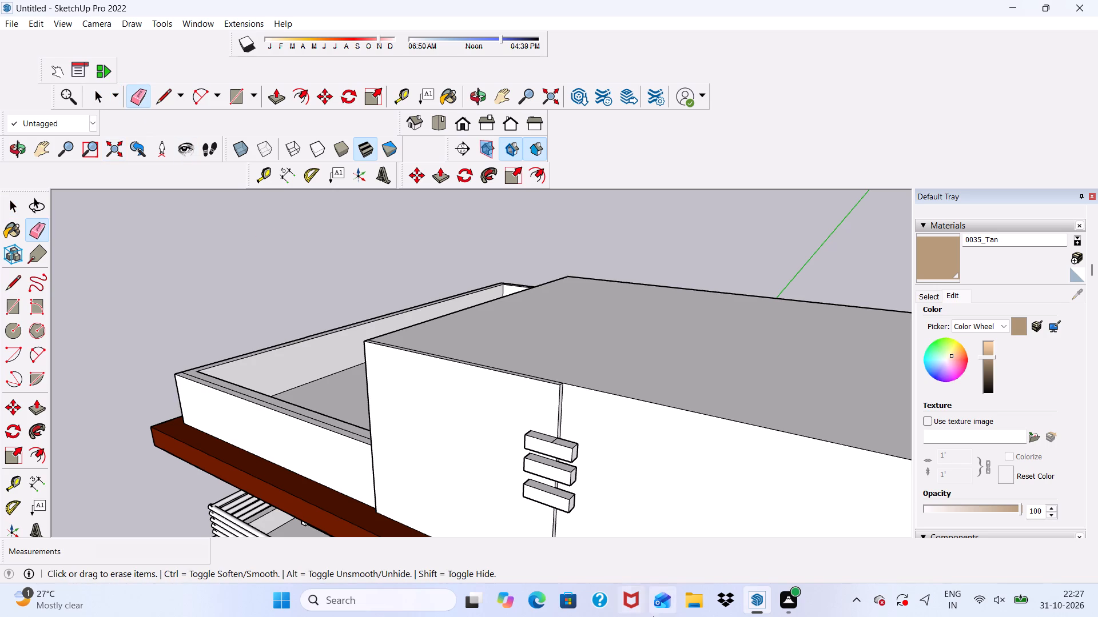
pyautogui.scroll(3, 704, 616)
pyautogui.scroll(3, 533, 408)
pyautogui.scroll(-2, 564, 420)
pyautogui.scroll(8, 579, 428)
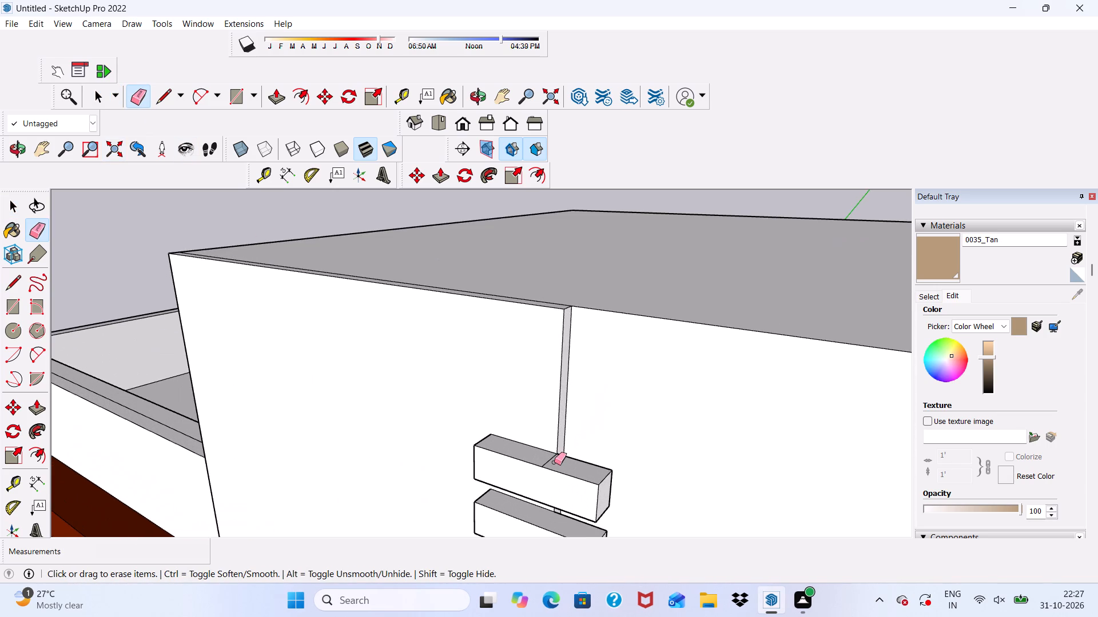
pyautogui.moveTo(554, 463); pyautogui.dragTo(544, 454)
pyautogui.scroll(-9, 537, 384)
pyautogui.press('space')
pyautogui.scroll(-3, 584, 346)
pyautogui.moveTo(585, 374); pyautogui.dragTo(588, 375, button='middle')
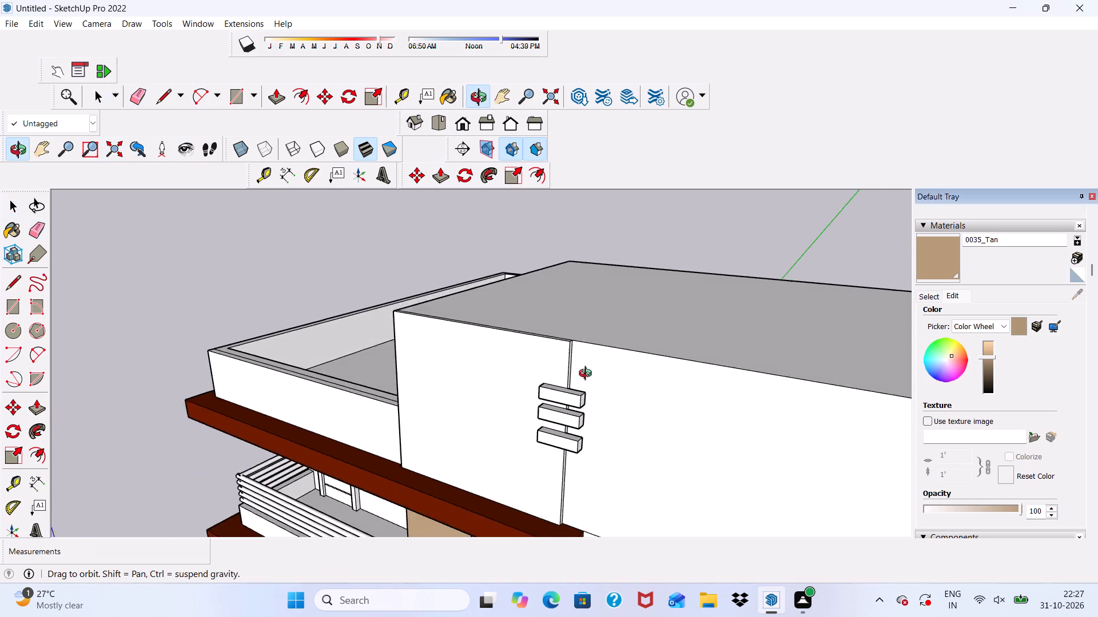
pyautogui.moveTo(588, 375); pyautogui.dragTo(705, 340, button='middle')
pyautogui.scroll(-4, 669, 339)
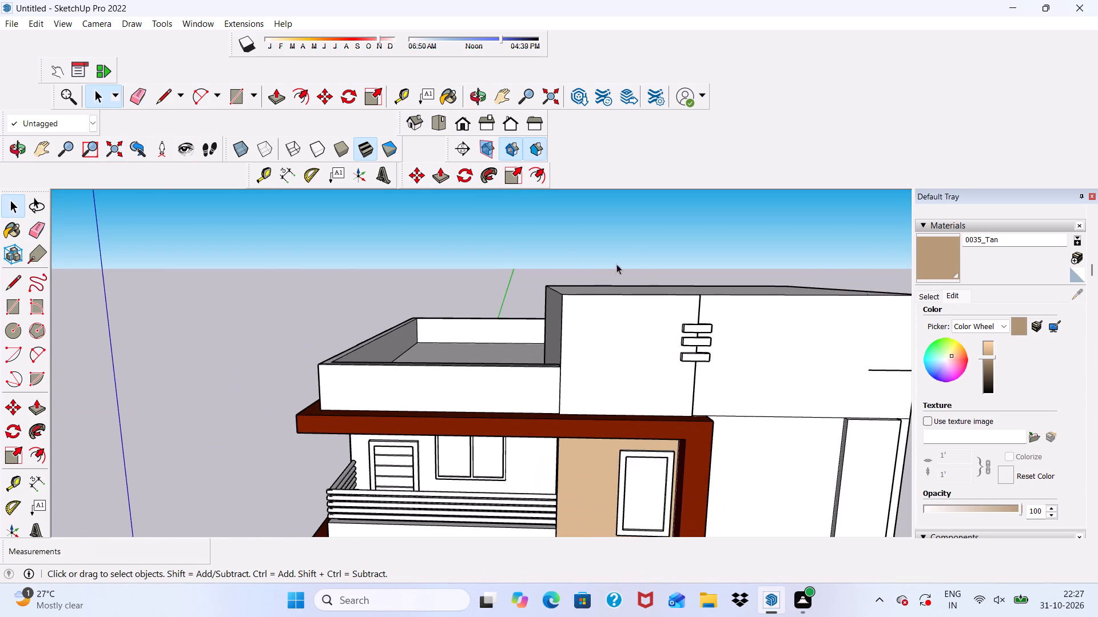
# Erase the stray short horizontal line on the rooftop block's front face near its outer corner.
pyautogui.scroll(-4, 594, 261)
pyautogui.scroll(-4, 555, 235)
pyautogui.moveTo(665, 318); pyautogui.dragTo(679, 433, button='middle')
pyautogui.scroll(5, 695, 338)
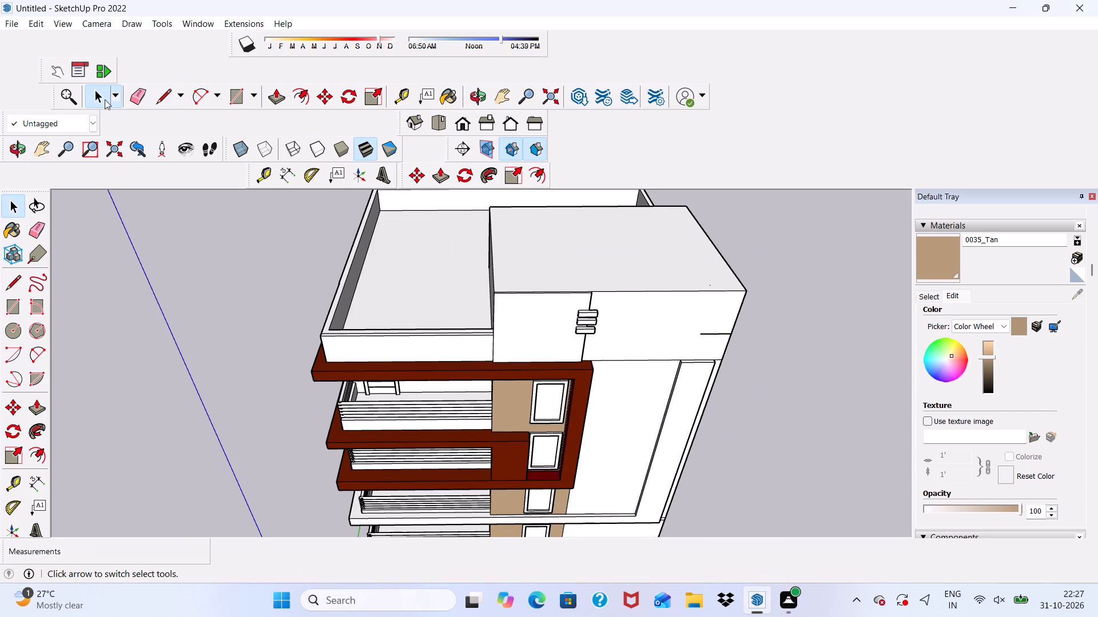
pyautogui.click(132, 85)
pyautogui.scroll(7, 879, 427)
pyautogui.moveTo(648, 281); pyautogui.dragTo(645, 286)
pyautogui.moveTo(627, 274); pyautogui.dragTo(622, 290)
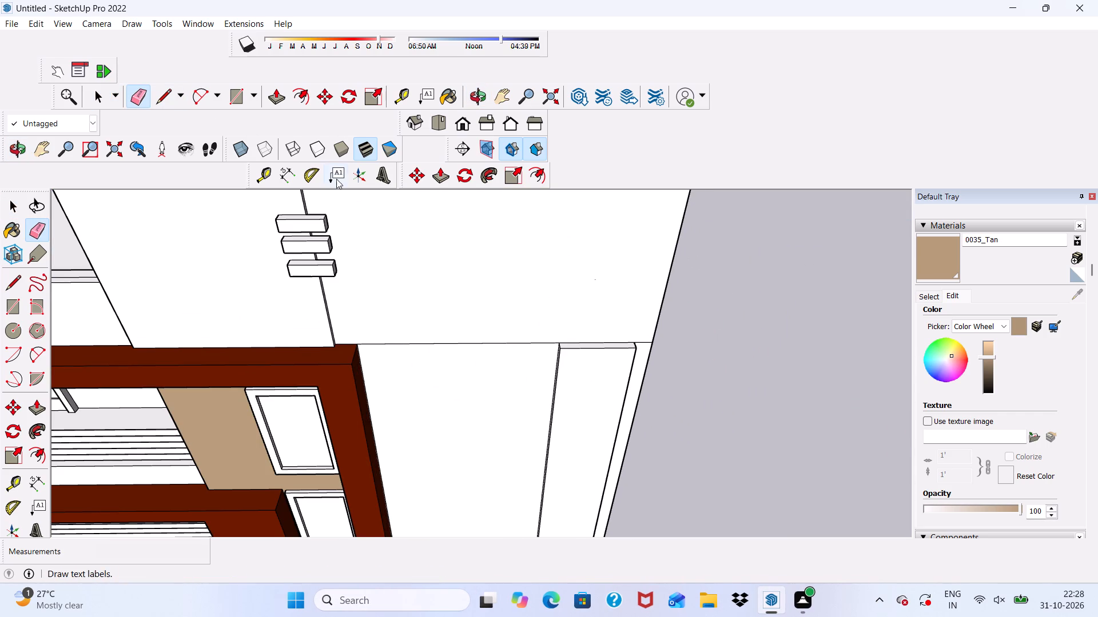
# Push/Pull the top face of the tall vertical band near the building's corner up 7' 8" across the rooftop block's front.
pyautogui.click(271, 94)
pyautogui.scroll(4, 695, 361)
pyautogui.scroll(2, 463, 274)
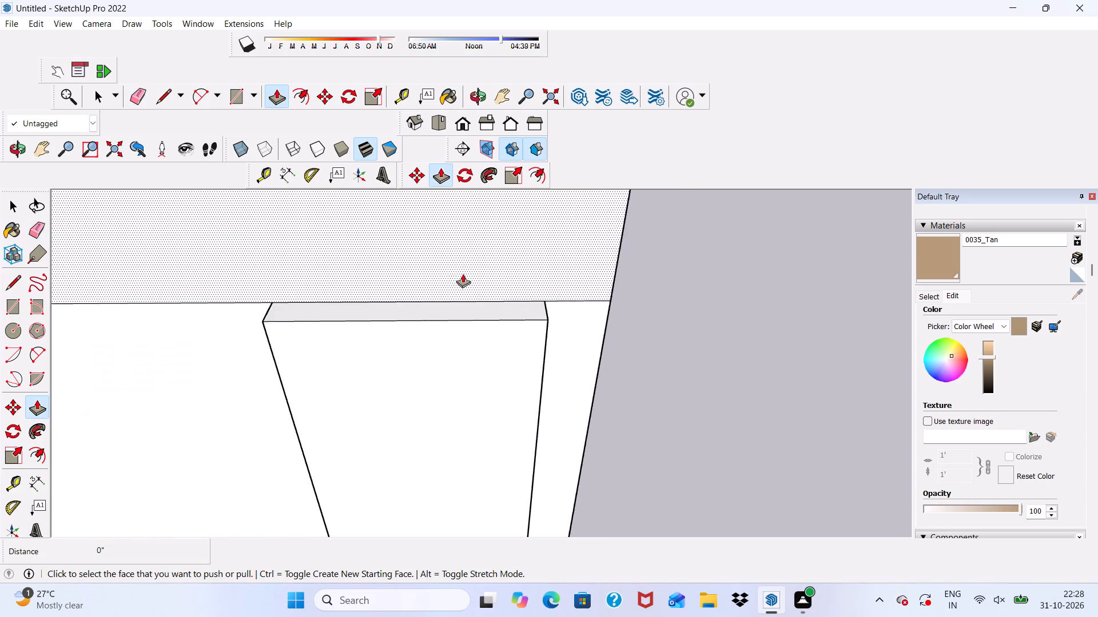
pyautogui.scroll(4, 463, 274)
pyautogui.click(463, 314)
pyautogui.scroll(-5, 466, 271)
pyautogui.scroll(-4, 518, 296)
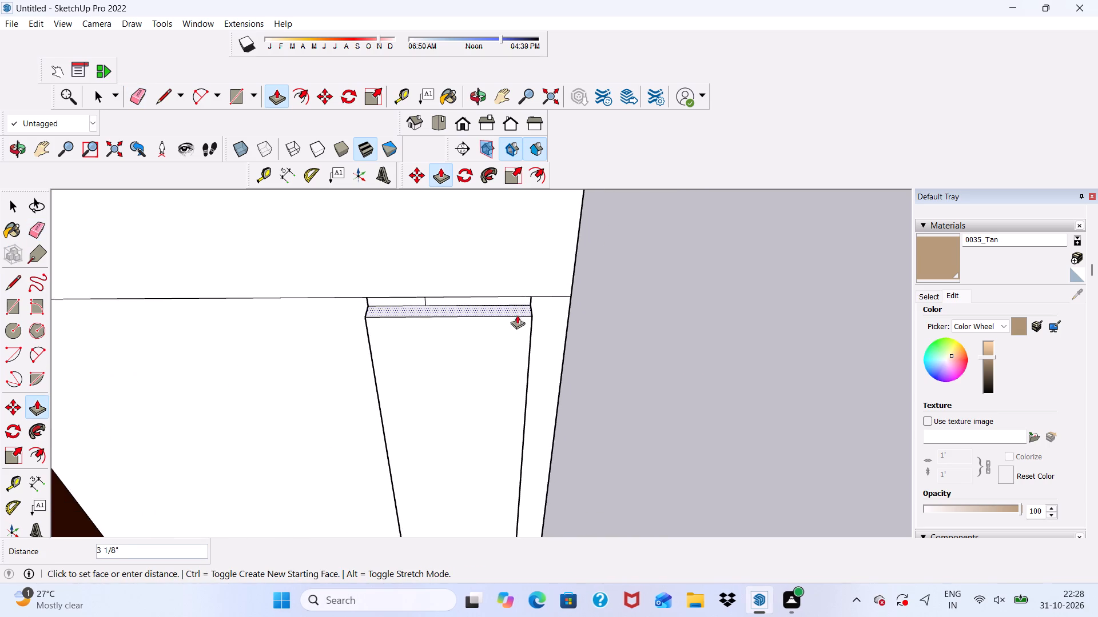
pyautogui.scroll(-9, 521, 333)
pyautogui.scroll(-5, 511, 258)
pyautogui.scroll(-5, 516, 348)
pyautogui.scroll(4, 512, 254)
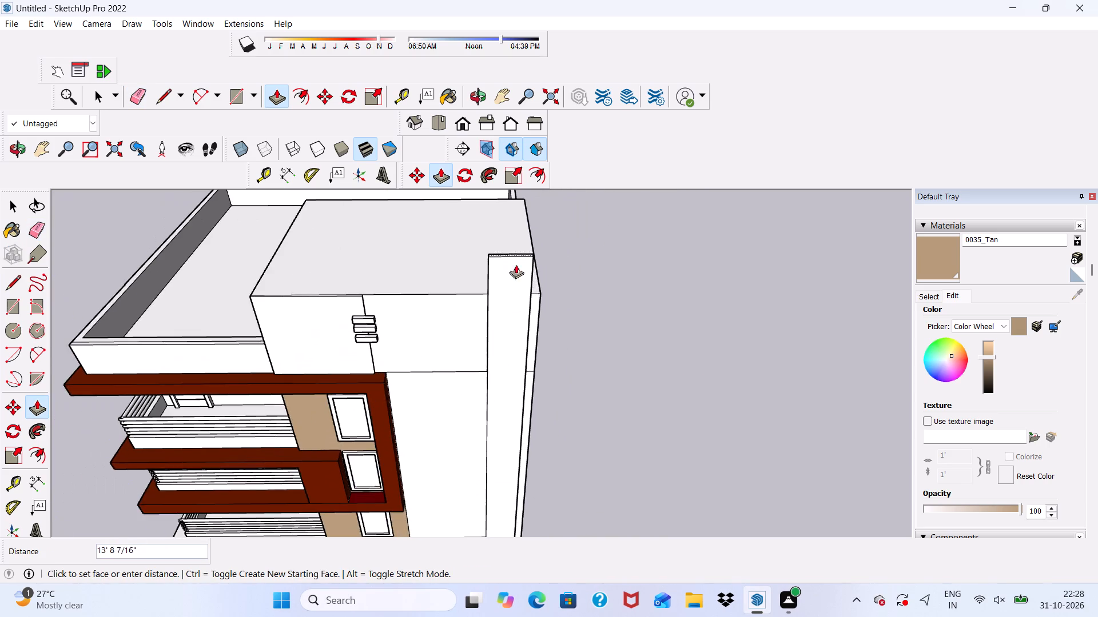
pyautogui.scroll(4, 522, 310)
pyautogui.click(519, 316)
# Push/Pull the vertical band's outer side face about 1' sideways, flush with the building's side wall.
pyautogui.scroll(-1, 506, 322)
pyautogui.moveTo(505, 324); pyautogui.dragTo(509, 299, button='middle')
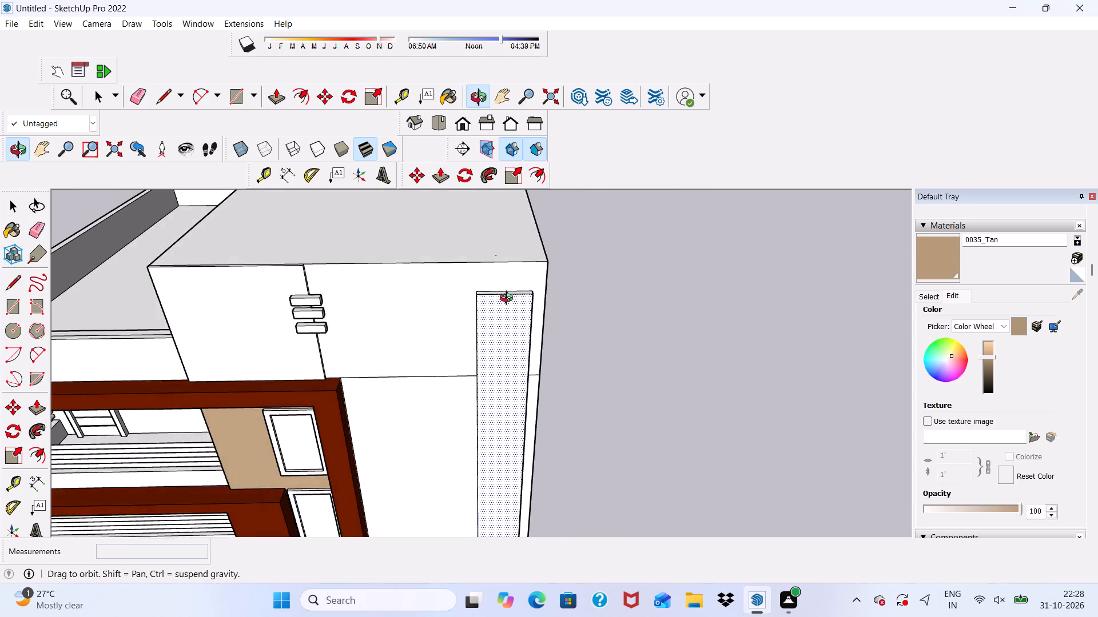
pyautogui.moveTo(509, 299); pyautogui.dragTo(512, 285, button='middle')
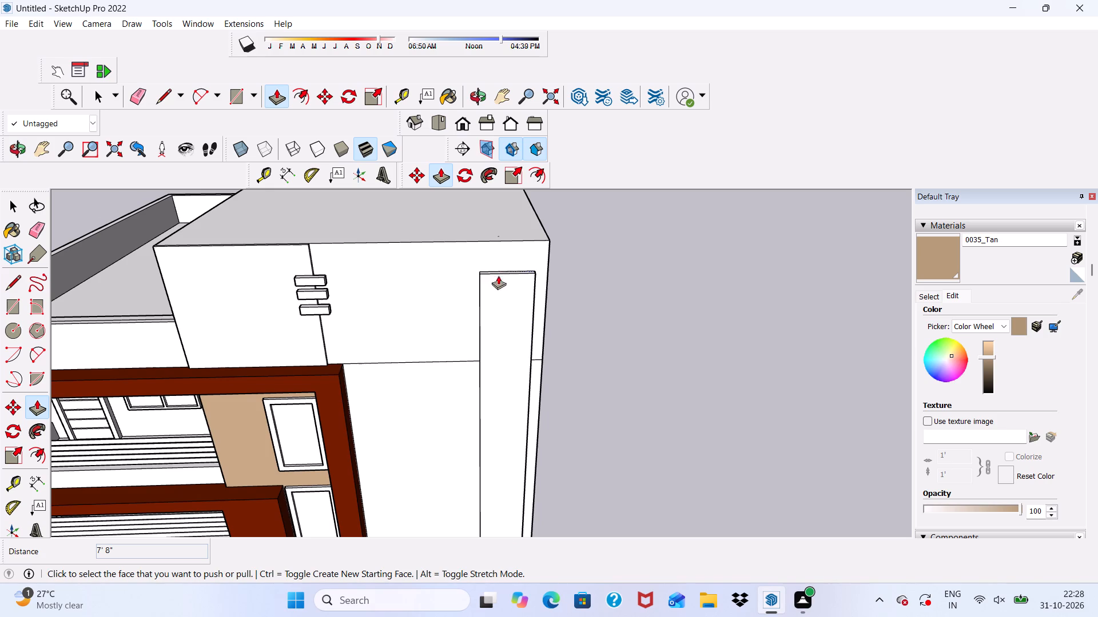
pyautogui.moveTo(510, 348); pyautogui.dragTo(335, 312, button='middle')
pyautogui.scroll(7, 405, 317)
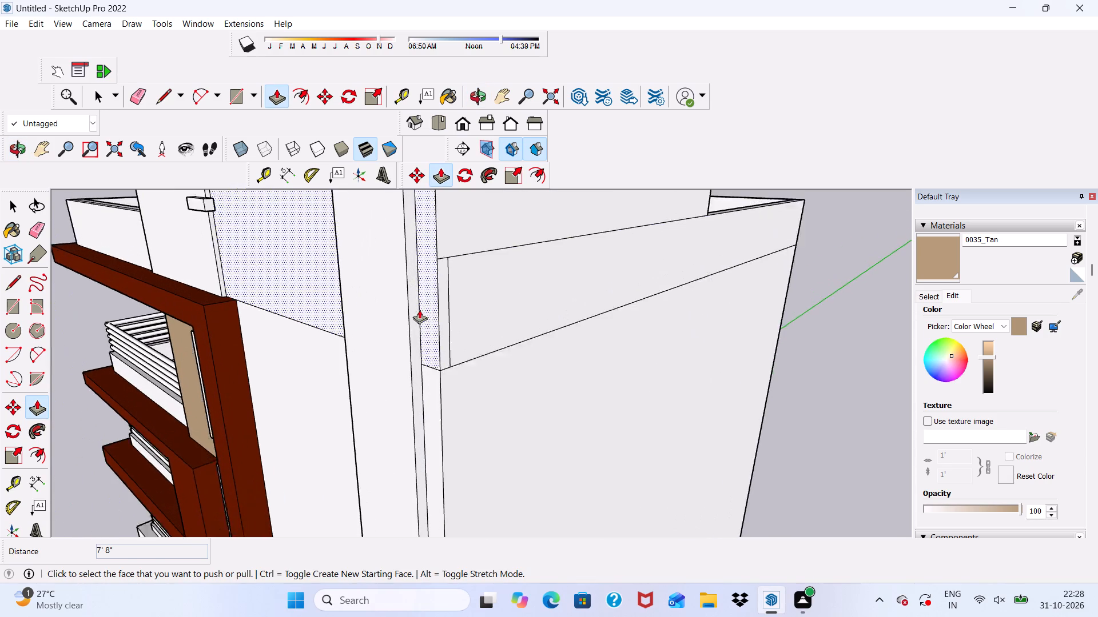
pyautogui.scroll(4, 419, 310)
pyautogui.click(413, 330)
pyautogui.scroll(3, 441, 238)
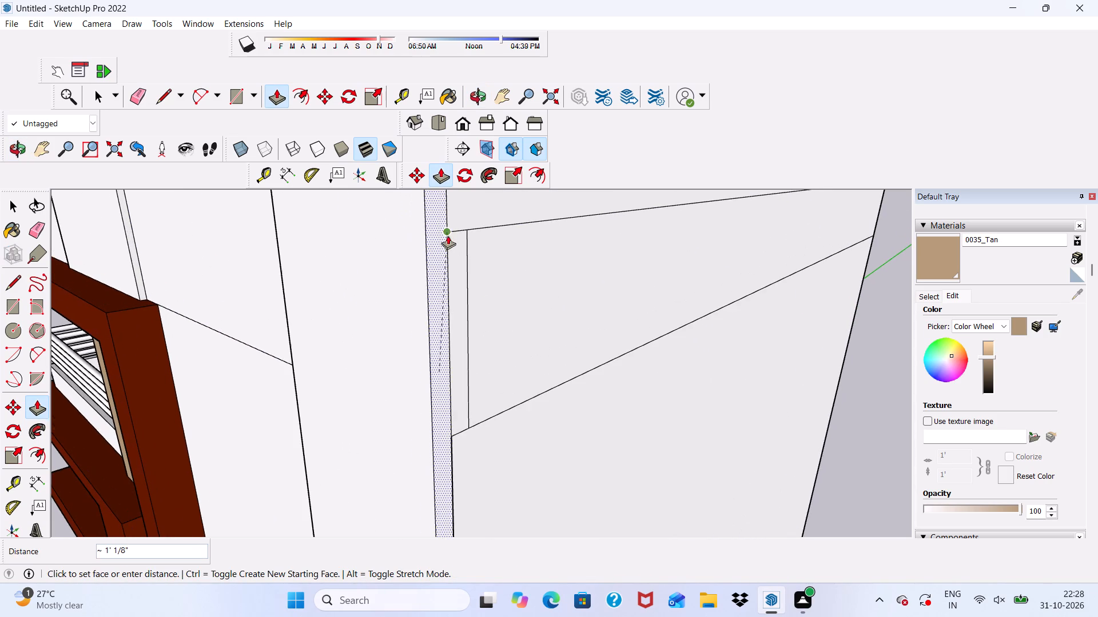
pyautogui.click(451, 234)
pyautogui.scroll(-15, 448, 233)
pyautogui.moveTo(470, 352); pyautogui.dragTo(554, 295, button='middle')
pyautogui.scroll(1, 558, 297)
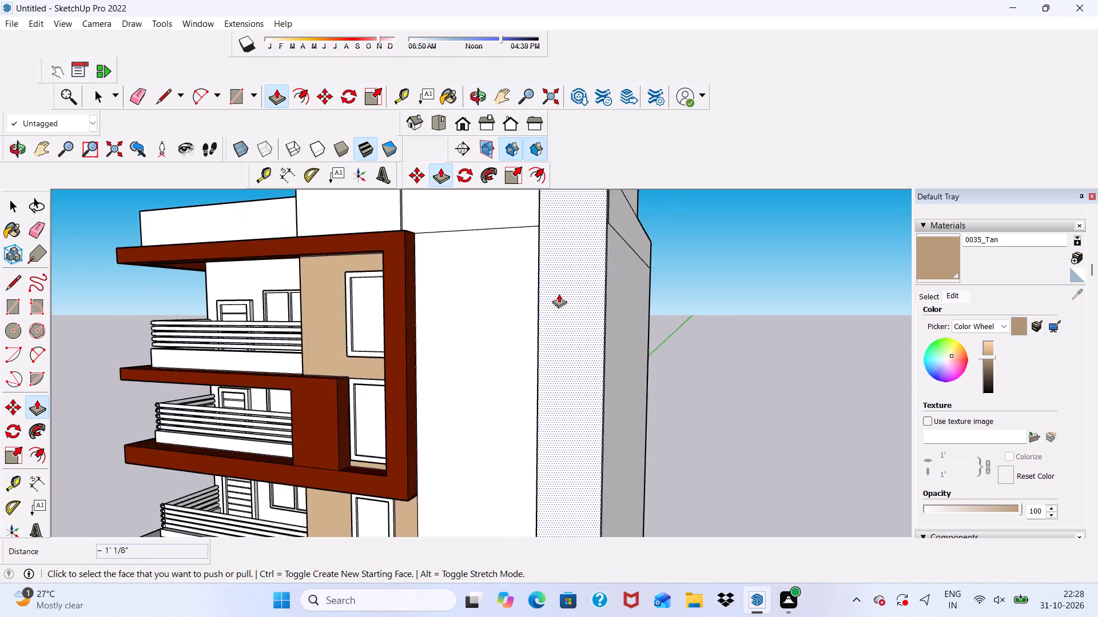
pyautogui.scroll(-10, 559, 294)
pyautogui.scroll(-2, 624, 288)
pyautogui.press('space')
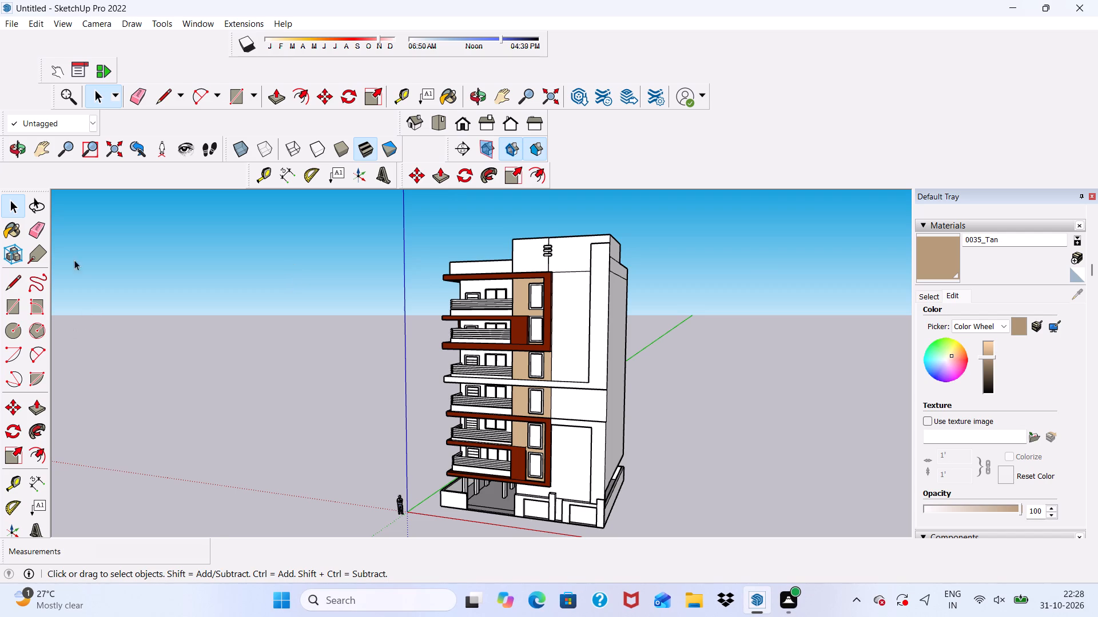
# Draw a rectangle about 10' 11" by 9" along the top edge of the rooftop block's raised front panel.
pyautogui.scroll(-2, 287, 237)
pyautogui.moveTo(534, 278); pyautogui.dragTo(510, 360, button='middle')
pyautogui.scroll(5, 604, 270)
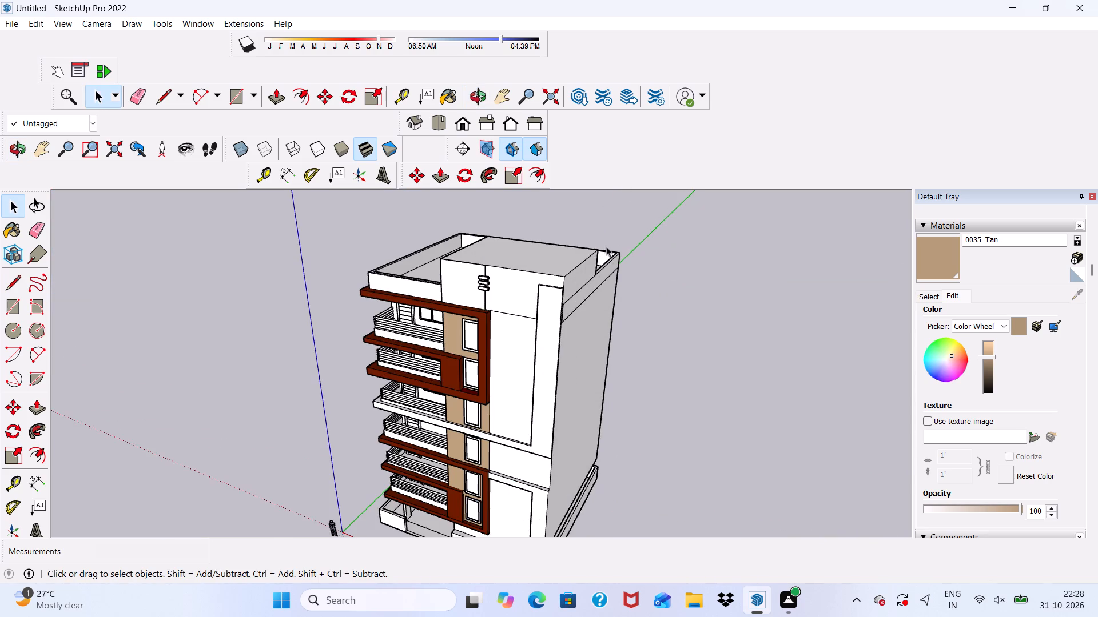
pyautogui.click(225, 92)
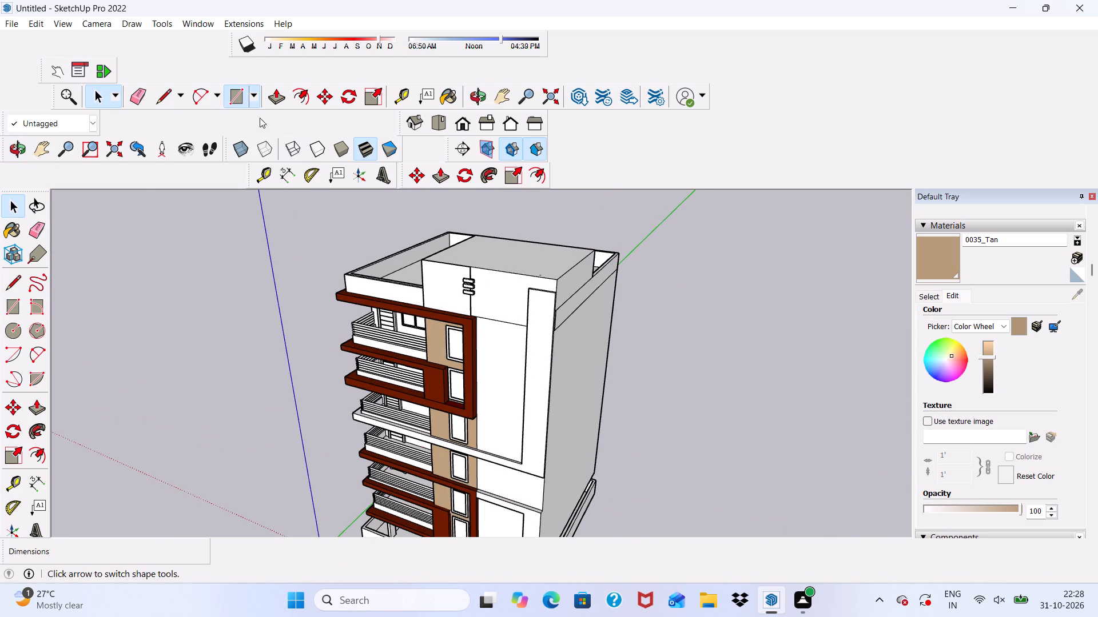
pyautogui.scroll(11, 483, 250)
pyautogui.scroll(4, 400, 267)
pyautogui.scroll(-2, 423, 237)
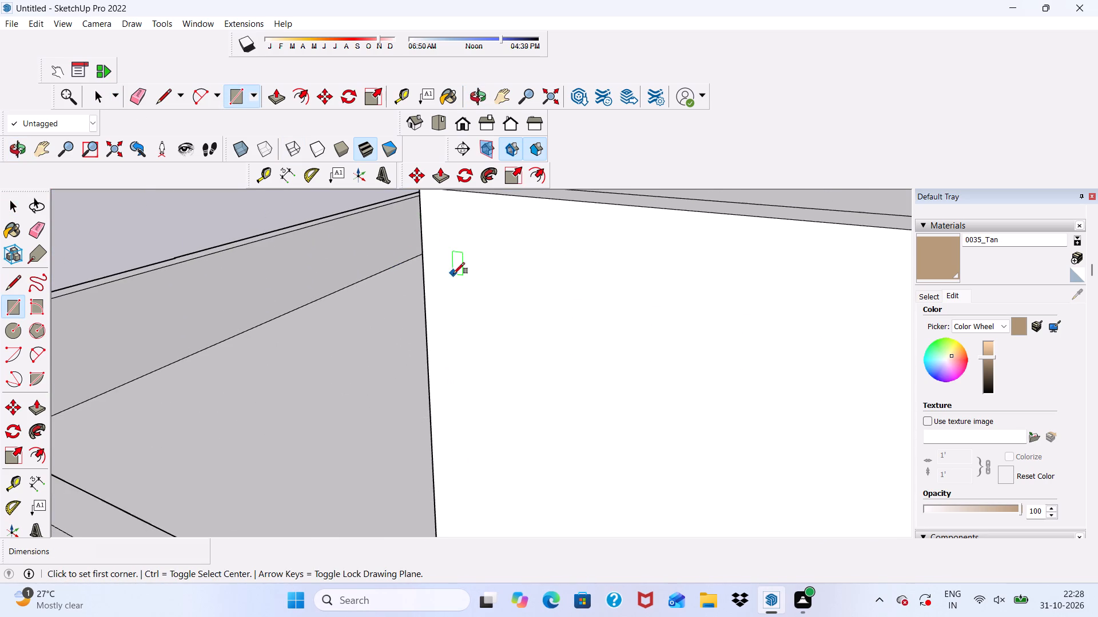
pyautogui.scroll(-5, 449, 254)
pyautogui.click(431, 222)
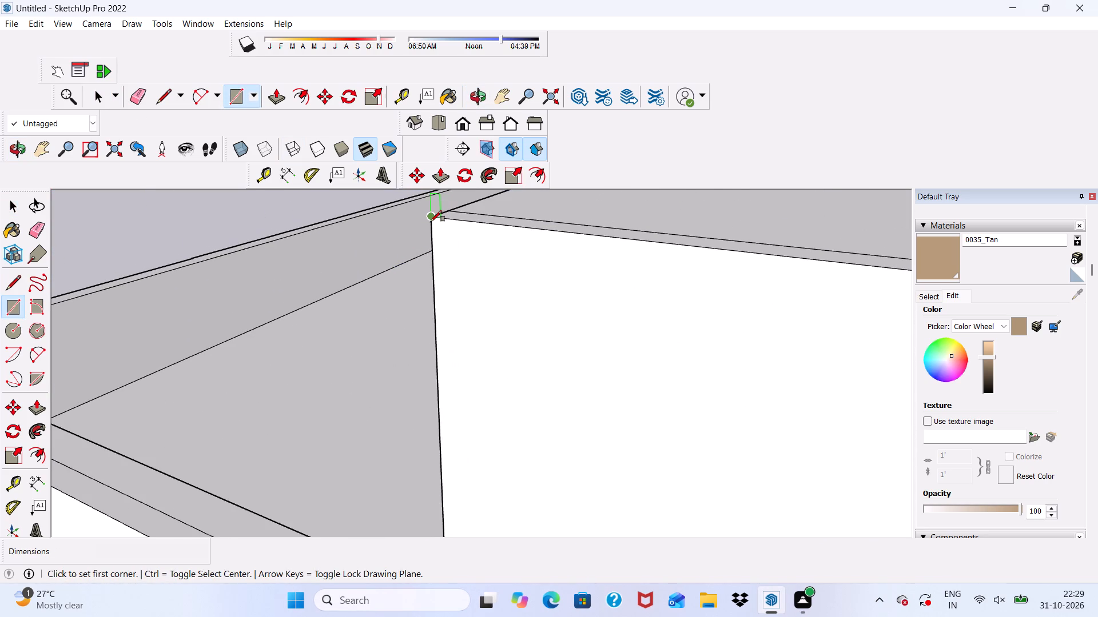
pyautogui.scroll(-8, 386, 320)
pyautogui.scroll(3, 711, 412)
pyautogui.scroll(-2, 696, 390)
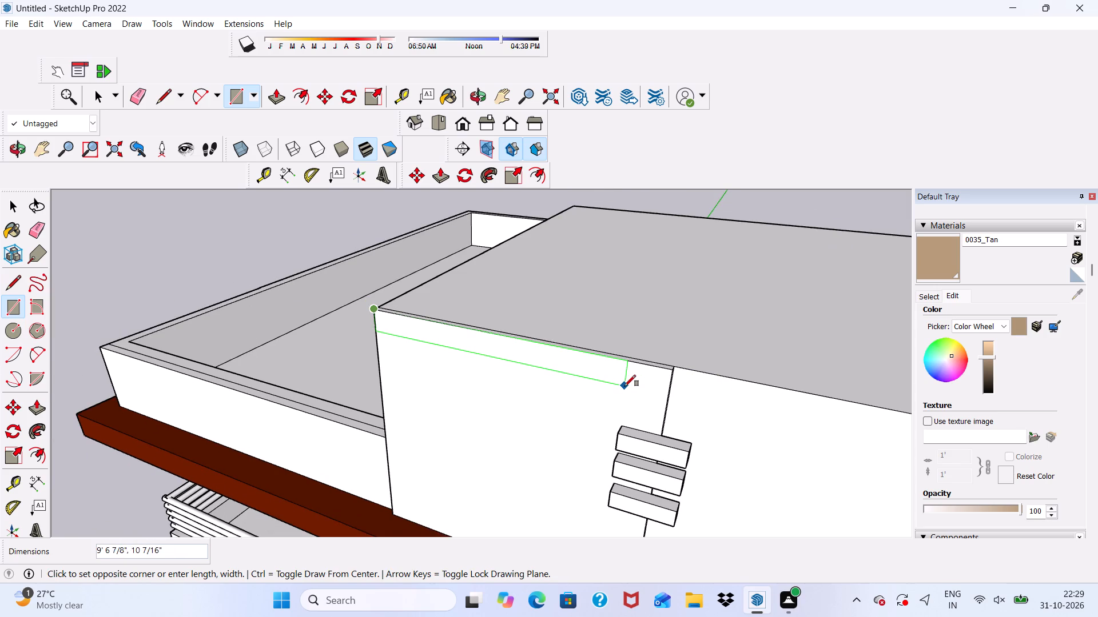
pyautogui.moveTo(626, 387); pyautogui.dragTo(631, 380, button='middle')
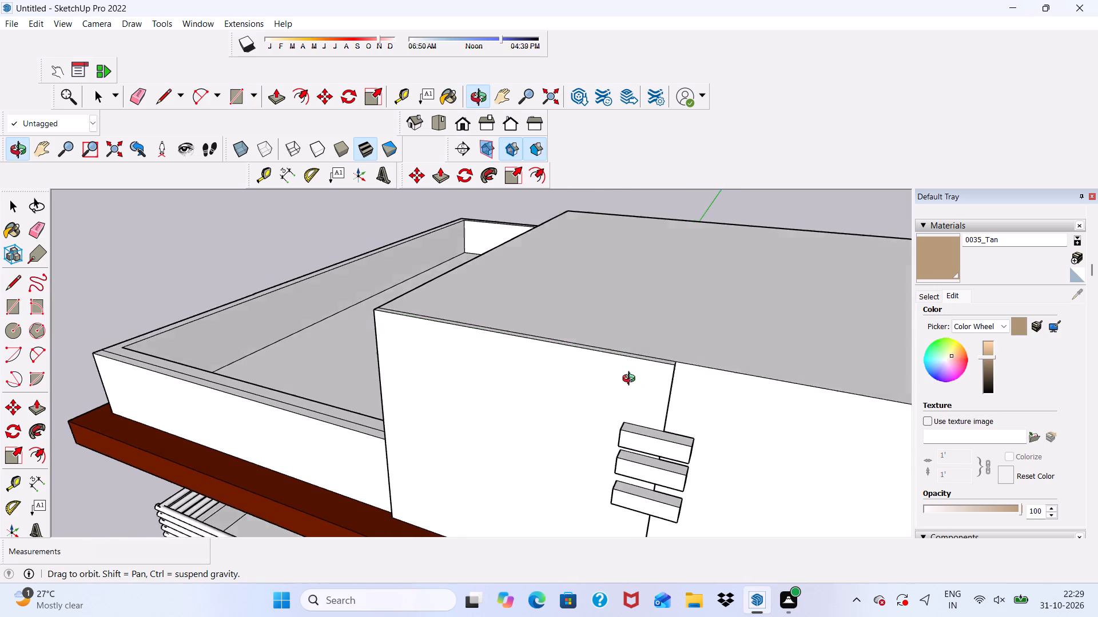
pyautogui.moveTo(631, 380); pyautogui.dragTo(682, 367, button='middle')
pyautogui.scroll(7, 706, 361)
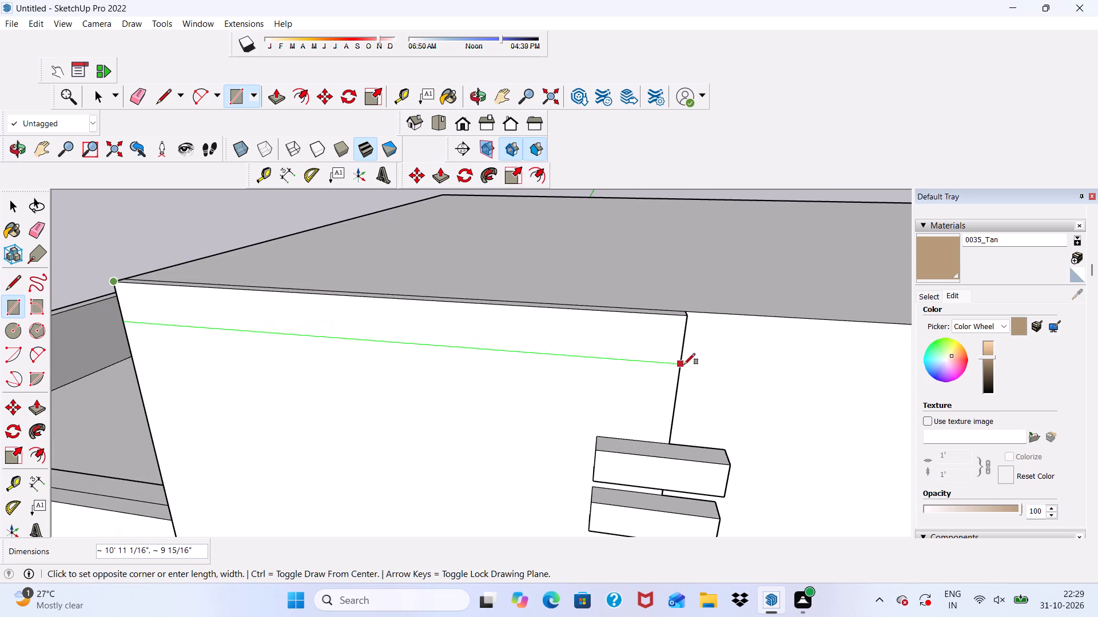
pyautogui.click(683, 361)
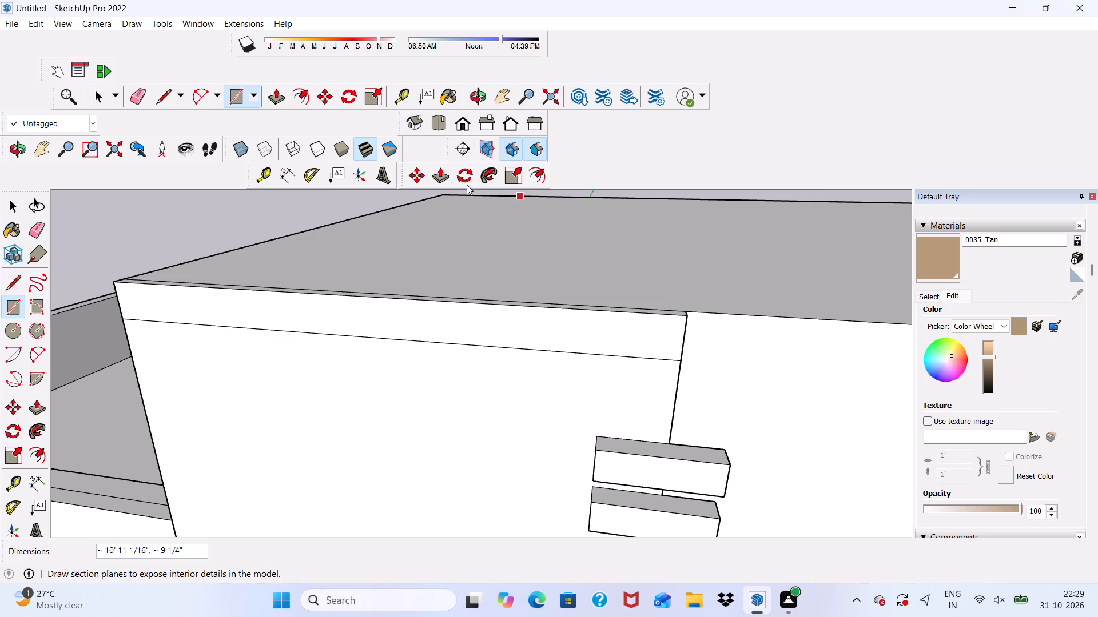
# Push/Pull the thin rectangle at the top of the raised front panel outward 1'.
pyautogui.click(281, 93)
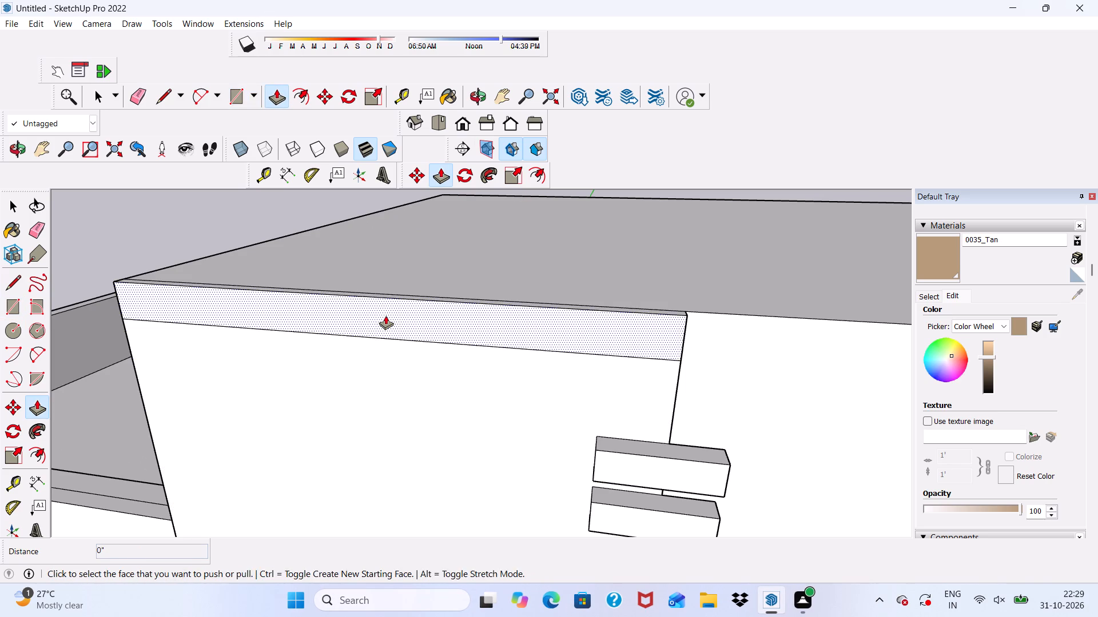
pyautogui.click(385, 315)
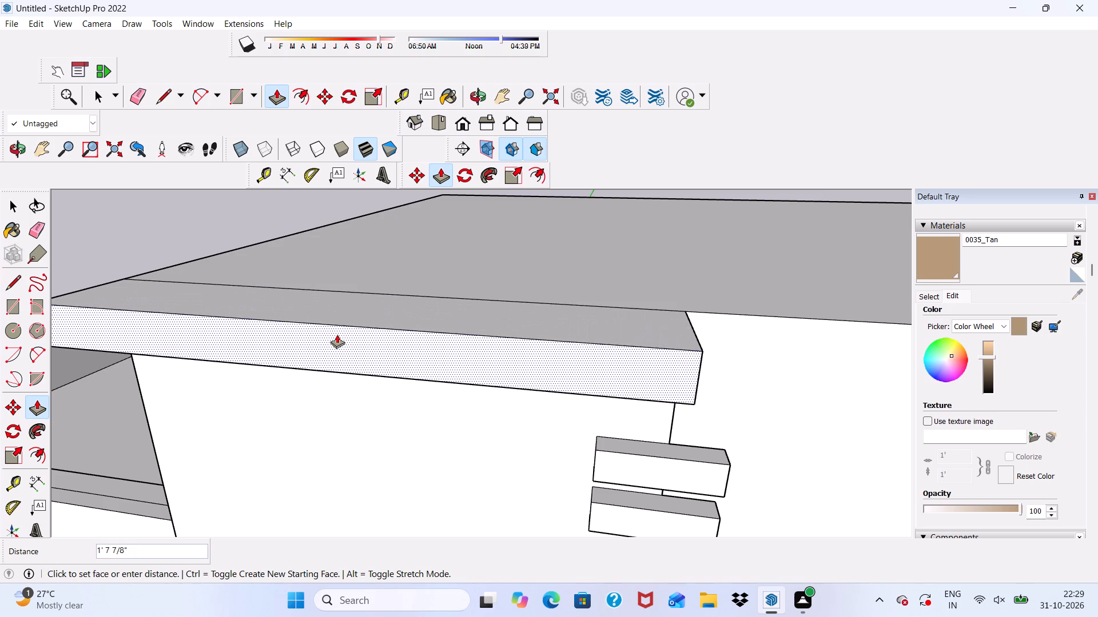
pyautogui.press('1')
pyautogui.press("'")
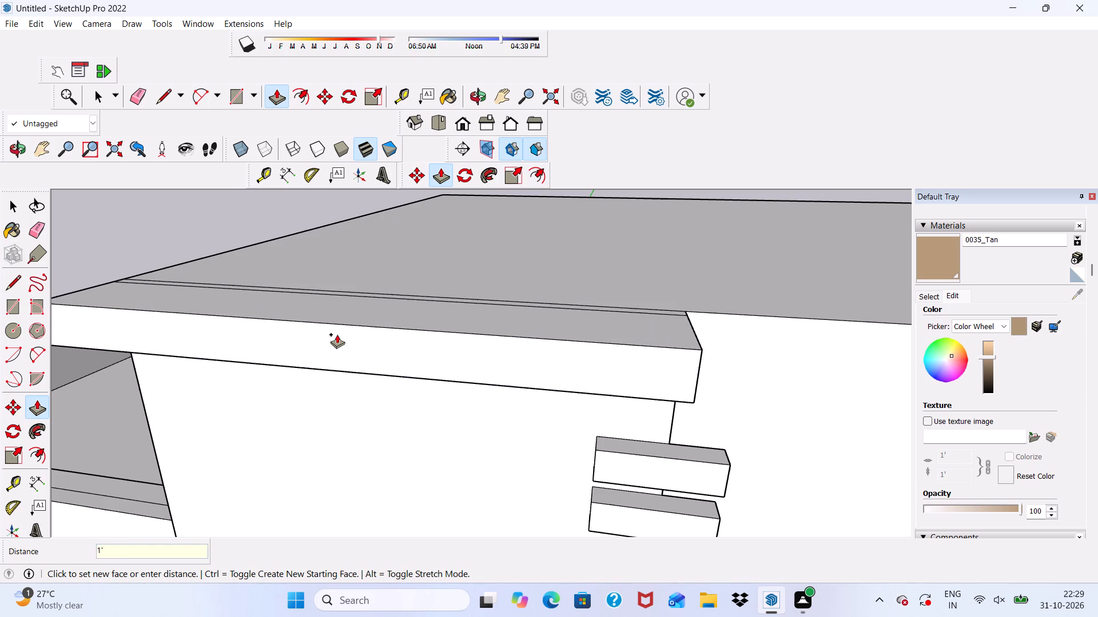
pyautogui.press('Return')
# Push/Pull the projecting top strip's end face about 17' 6" along the rooftop block's front to the building's far corner.
pyautogui.scroll(-4, 353, 337)
pyautogui.moveTo(587, 390); pyautogui.dragTo(404, 356, button='middle')
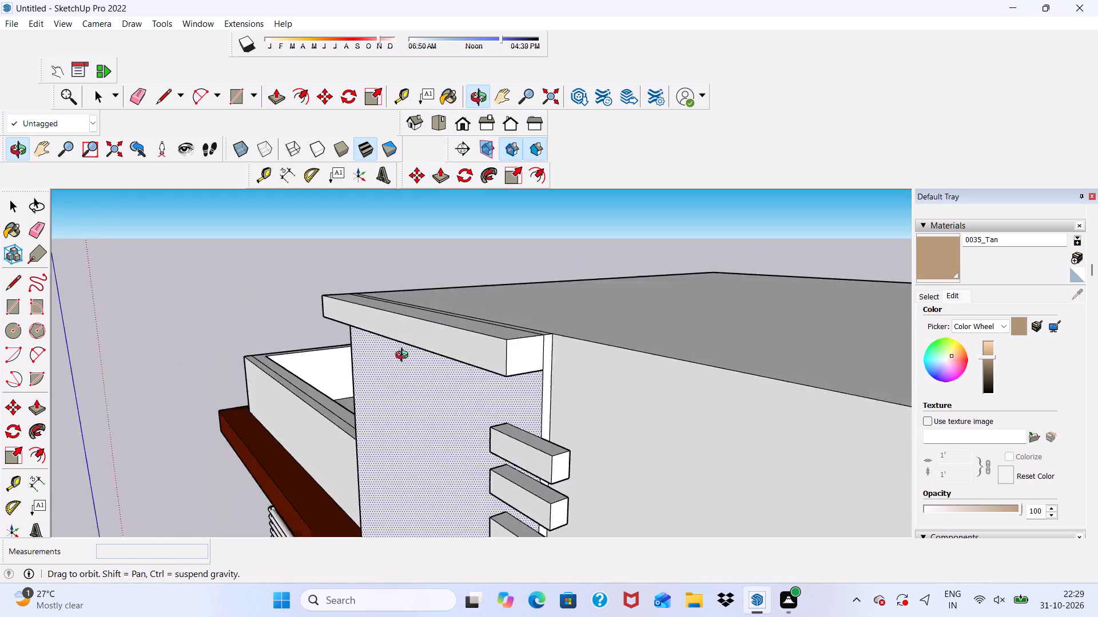
pyautogui.moveTo(404, 356); pyautogui.dragTo(402, 363, button='middle')
pyautogui.scroll(2, 516, 347)
pyautogui.click(516, 347)
pyautogui.scroll(-10, 599, 358)
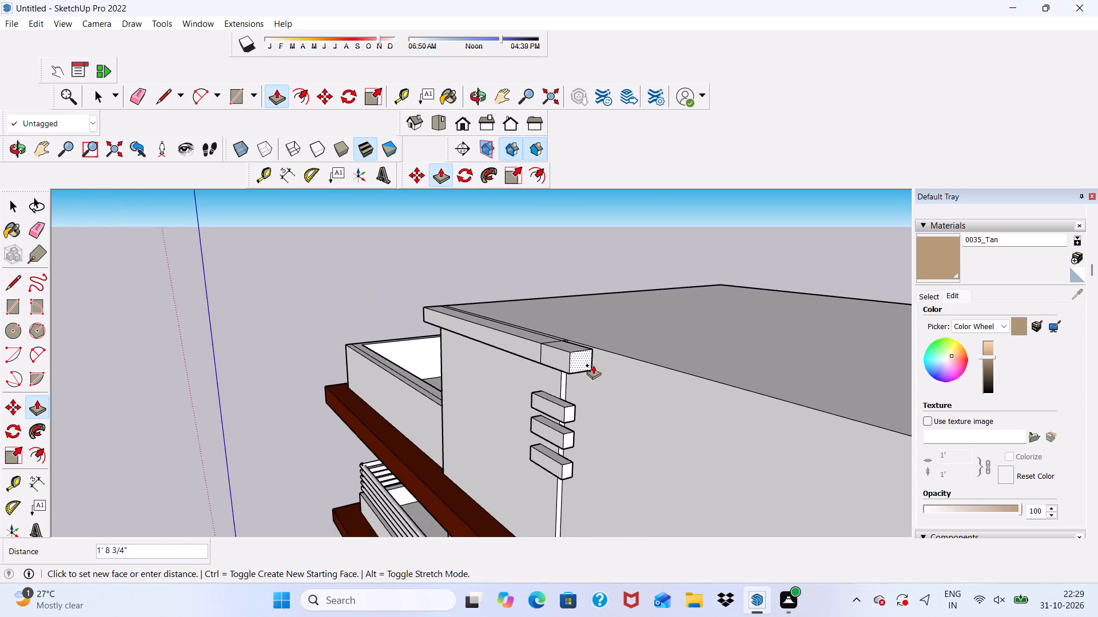
pyautogui.scroll(-11, 582, 347)
pyautogui.scroll(9, 786, 411)
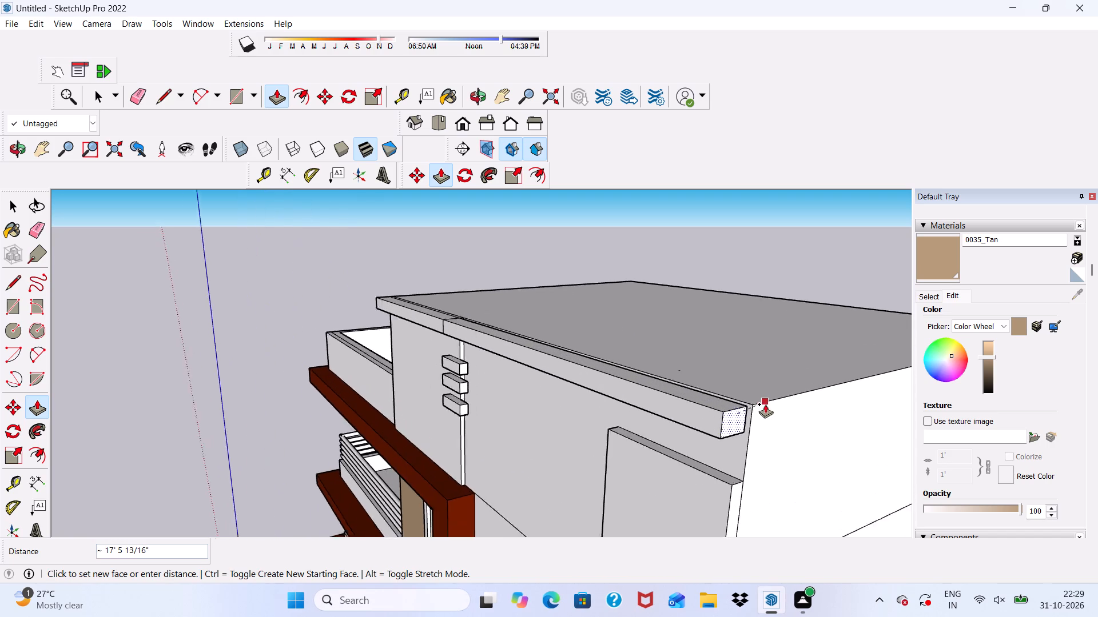
pyautogui.scroll(8, 765, 404)
pyautogui.moveTo(751, 430); pyautogui.dragTo(498, 372, button='middle')
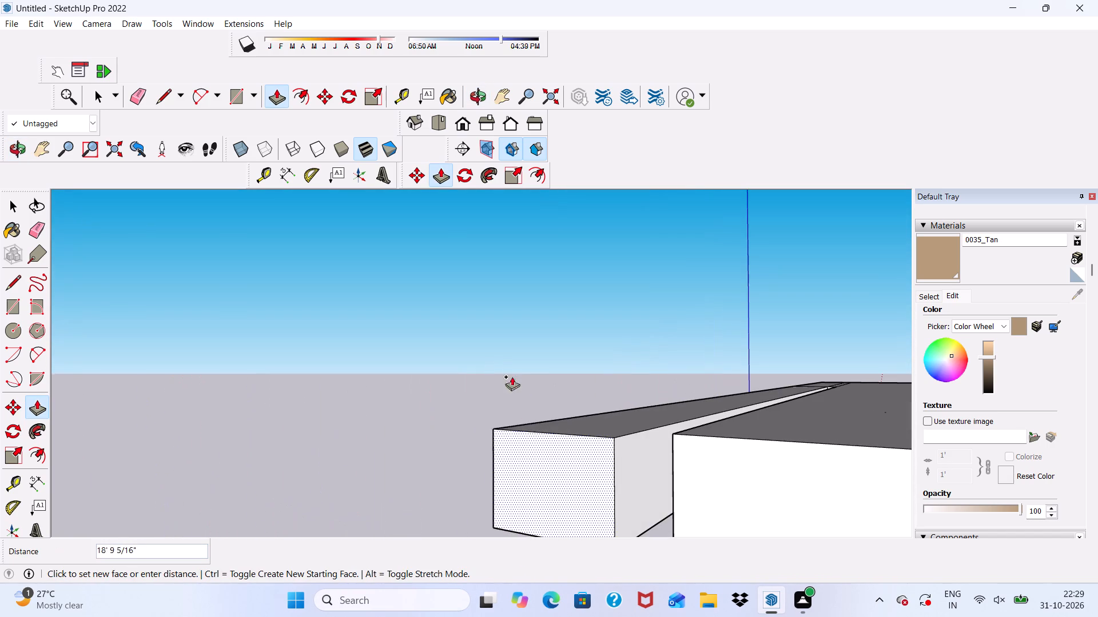
pyautogui.click(670, 469)
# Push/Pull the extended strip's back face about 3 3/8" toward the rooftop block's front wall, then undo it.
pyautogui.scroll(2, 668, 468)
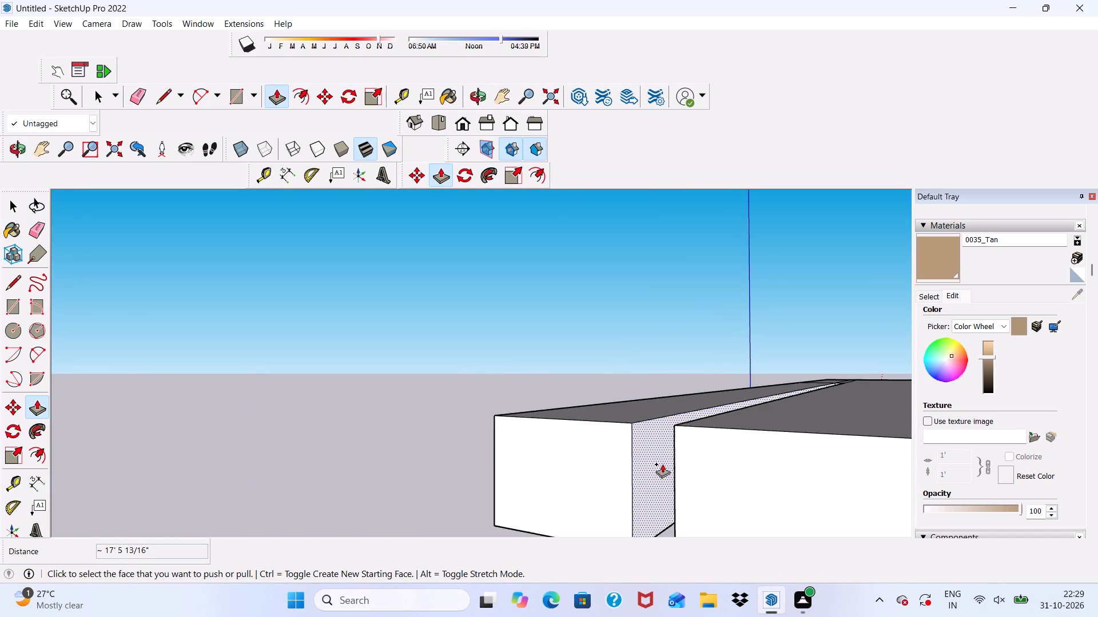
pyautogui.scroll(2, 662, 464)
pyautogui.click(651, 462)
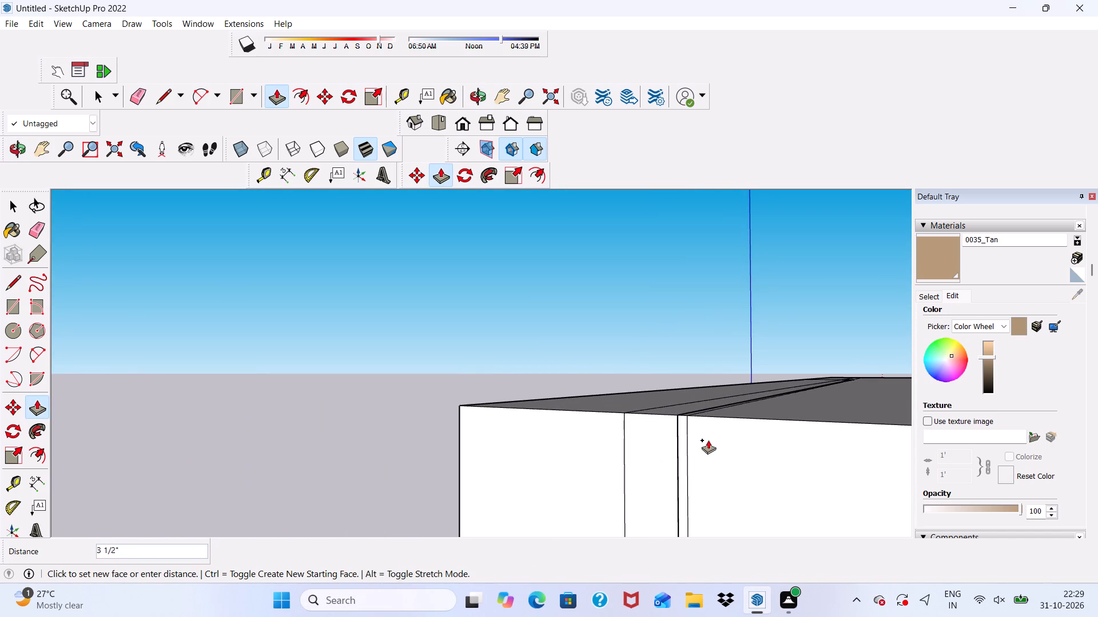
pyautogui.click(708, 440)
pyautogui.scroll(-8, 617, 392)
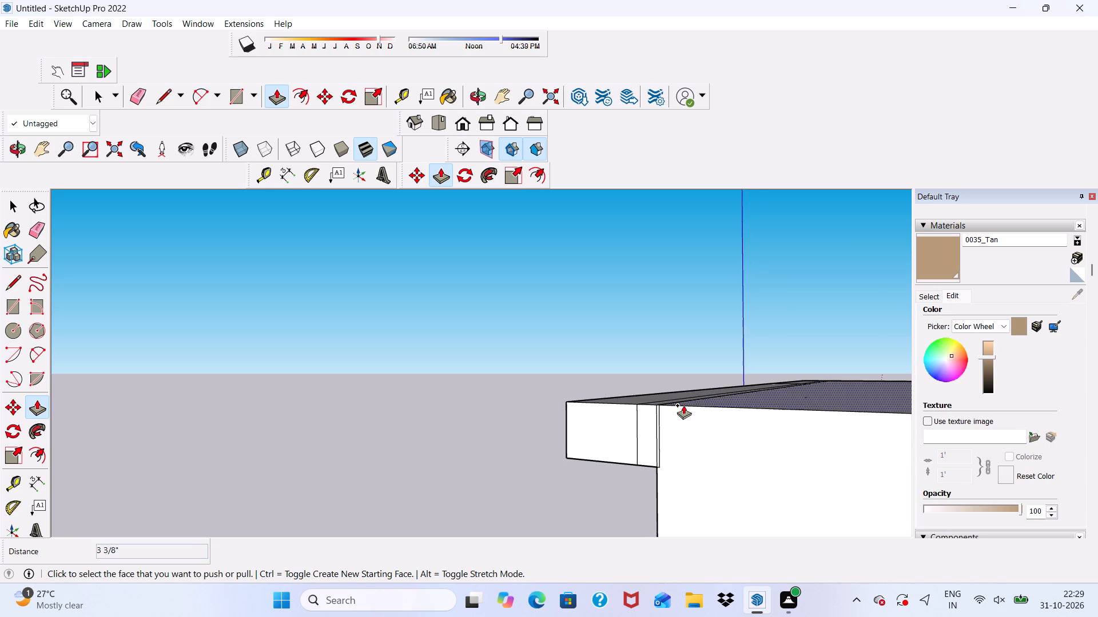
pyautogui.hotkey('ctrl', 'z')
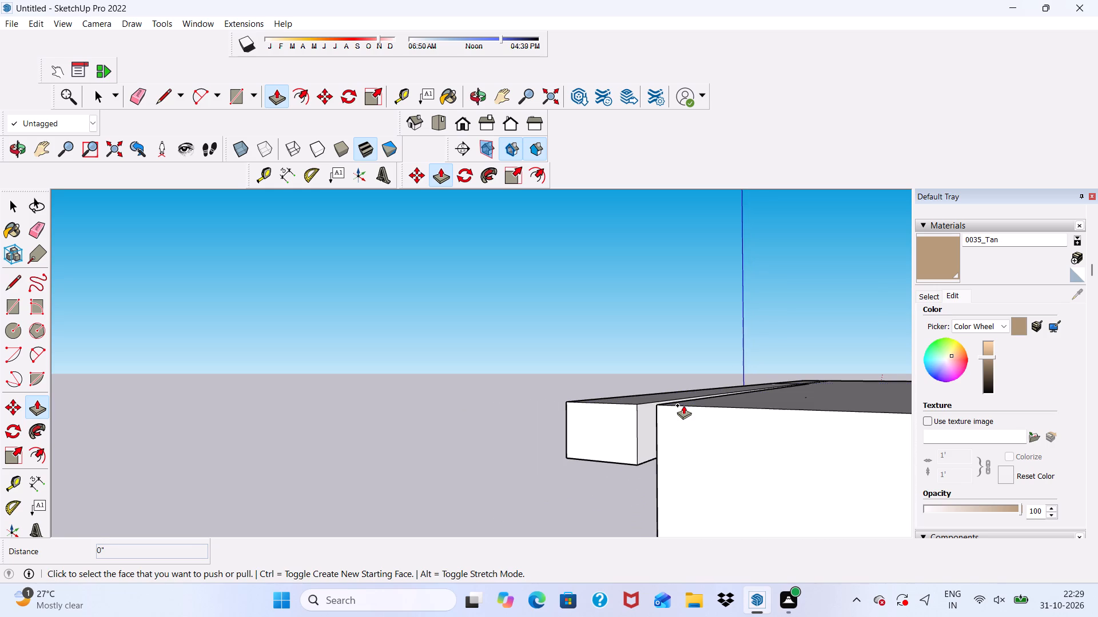
# Push/Pull the projecting strip's end face outward about 7 13/16" beyond the building's corner.
pyautogui.click(615, 442)
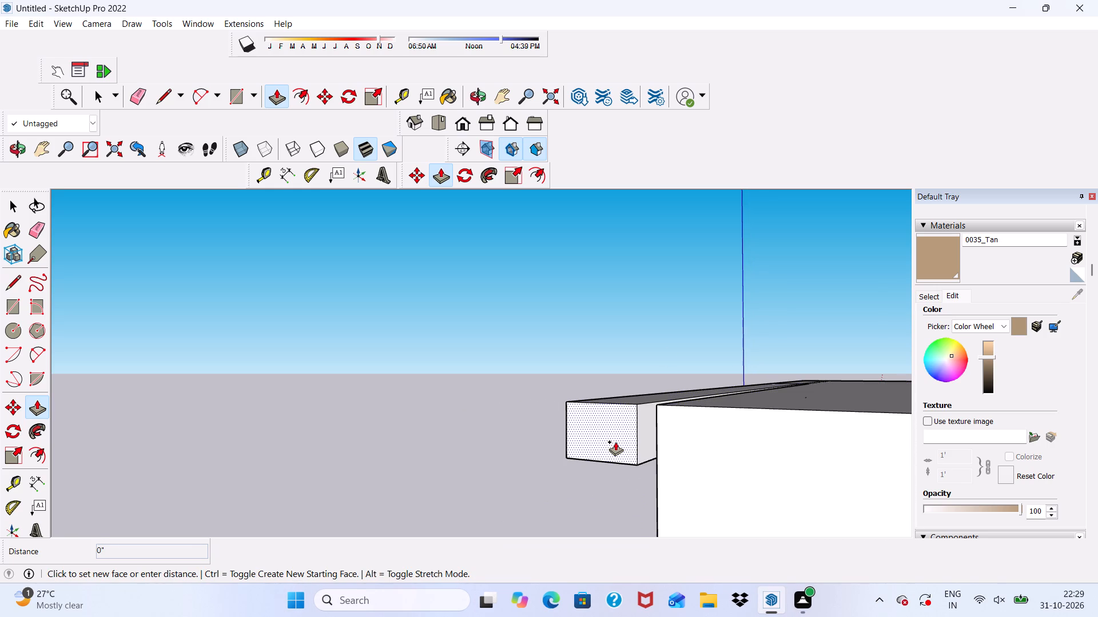
pyautogui.click(598, 458)
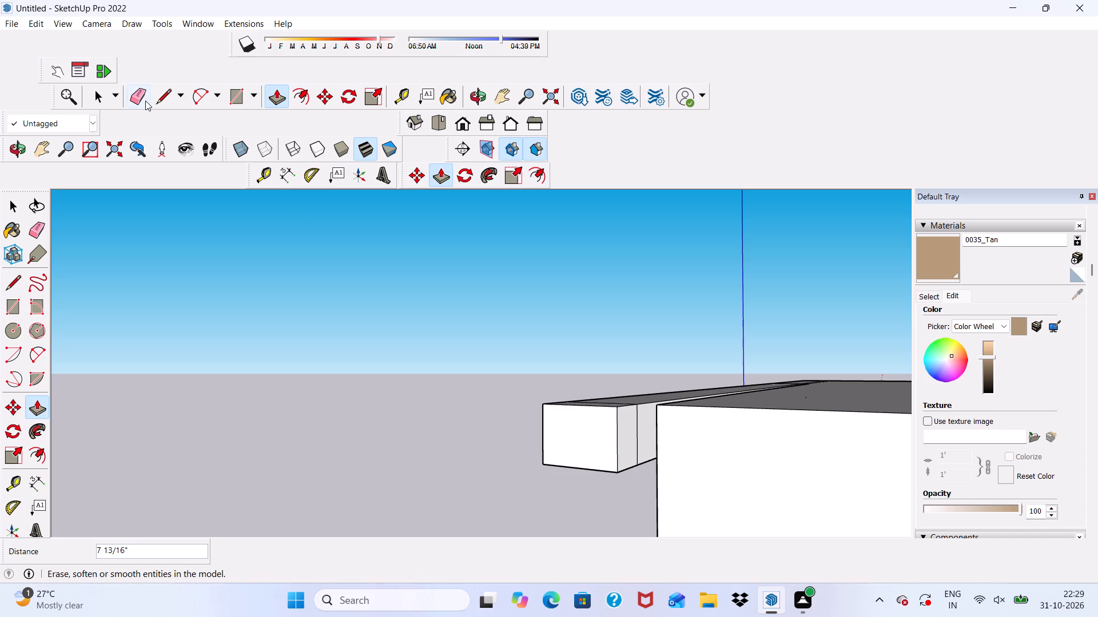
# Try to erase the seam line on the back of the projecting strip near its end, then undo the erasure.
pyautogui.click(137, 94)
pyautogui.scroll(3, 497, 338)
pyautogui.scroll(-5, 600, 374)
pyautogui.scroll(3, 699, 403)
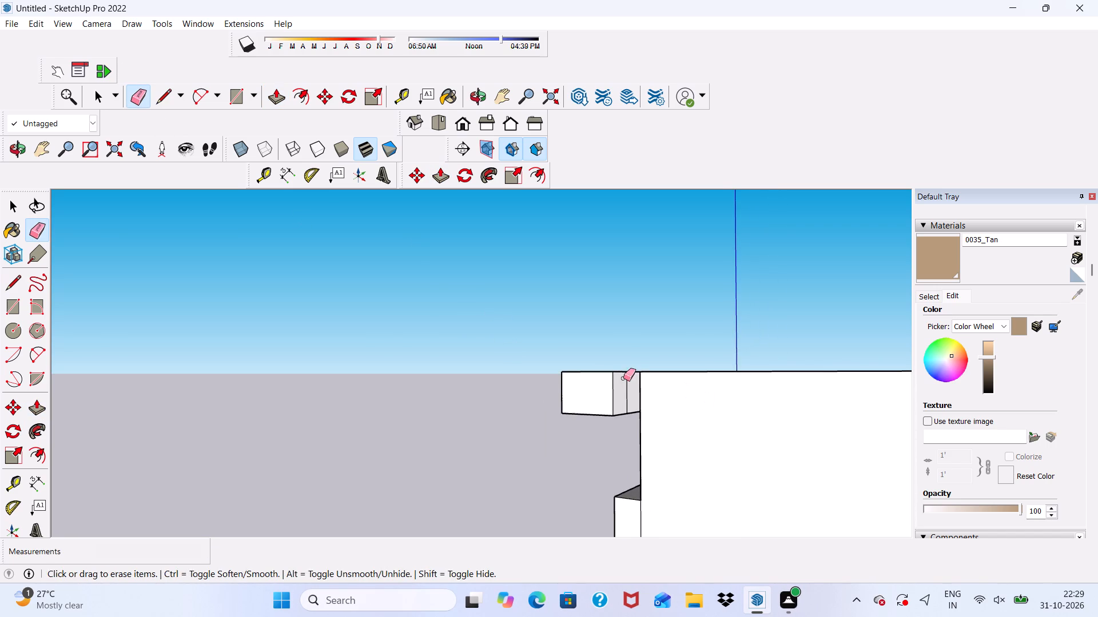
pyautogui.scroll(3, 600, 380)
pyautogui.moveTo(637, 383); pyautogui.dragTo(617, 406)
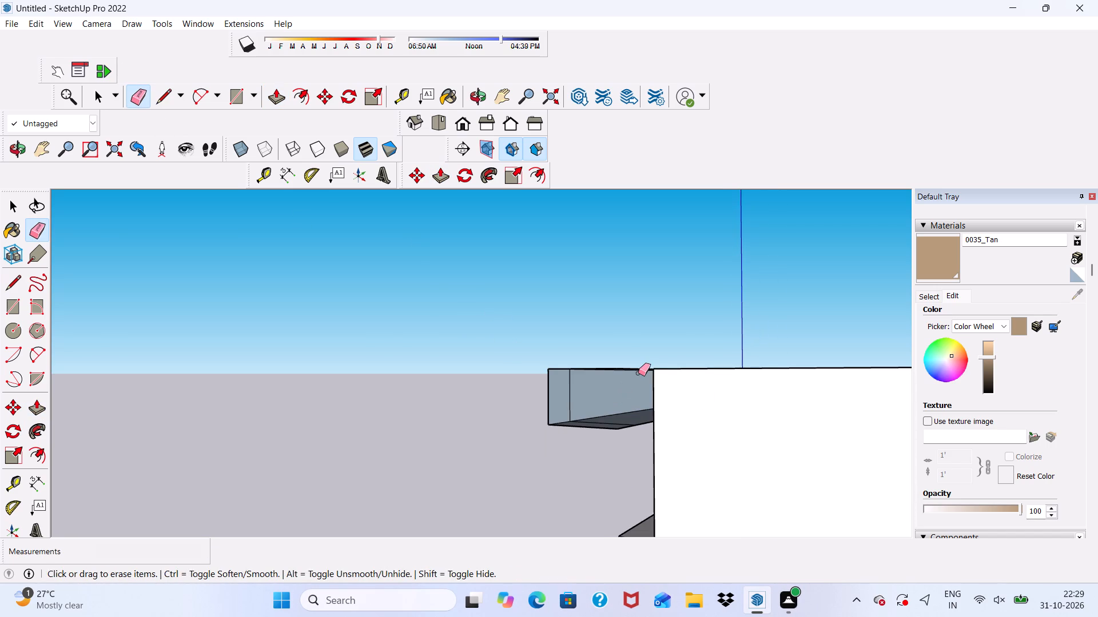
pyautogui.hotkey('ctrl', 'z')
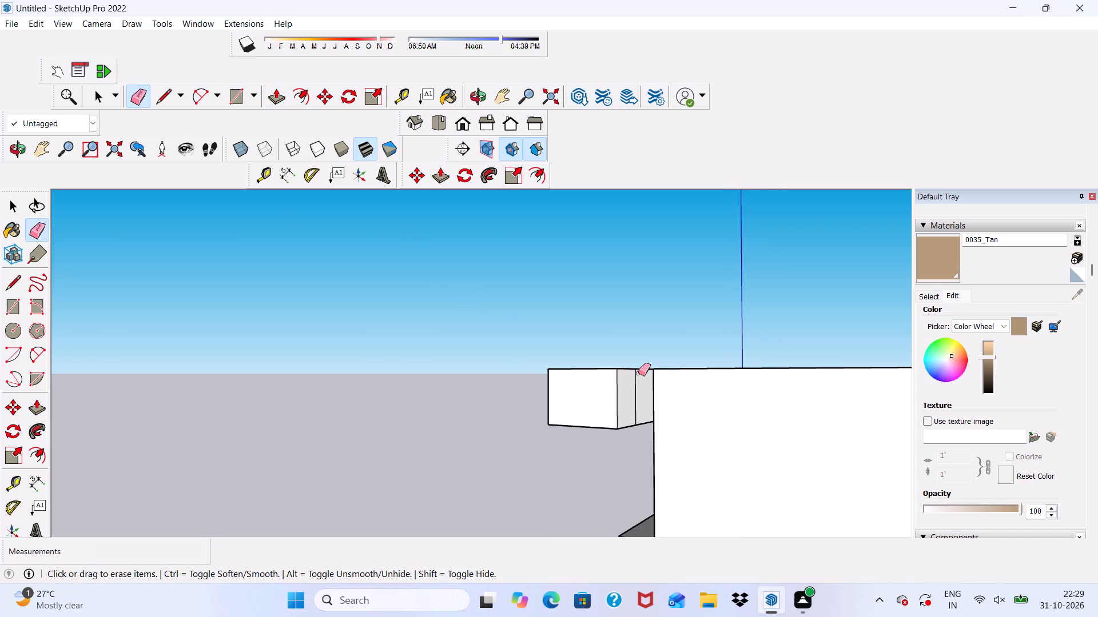
# Erase the vertical seam line on the back of the projecting top strip near its end.
pyautogui.scroll(-1, 617, 383)
pyautogui.scroll(8, 620, 411)
pyautogui.moveTo(654, 383); pyautogui.dragTo(644, 391)
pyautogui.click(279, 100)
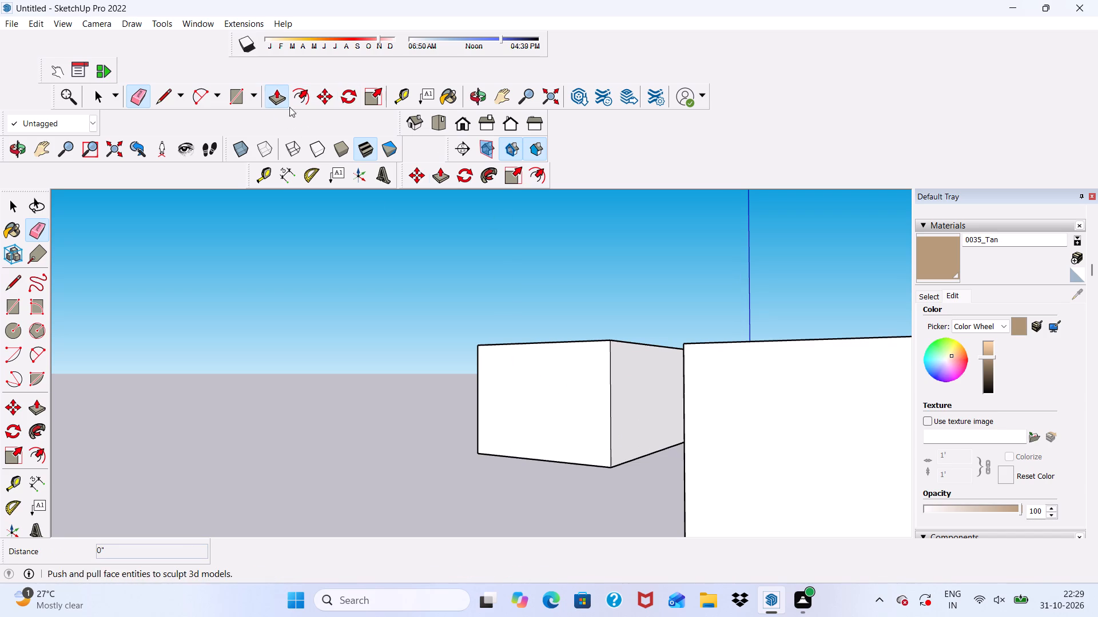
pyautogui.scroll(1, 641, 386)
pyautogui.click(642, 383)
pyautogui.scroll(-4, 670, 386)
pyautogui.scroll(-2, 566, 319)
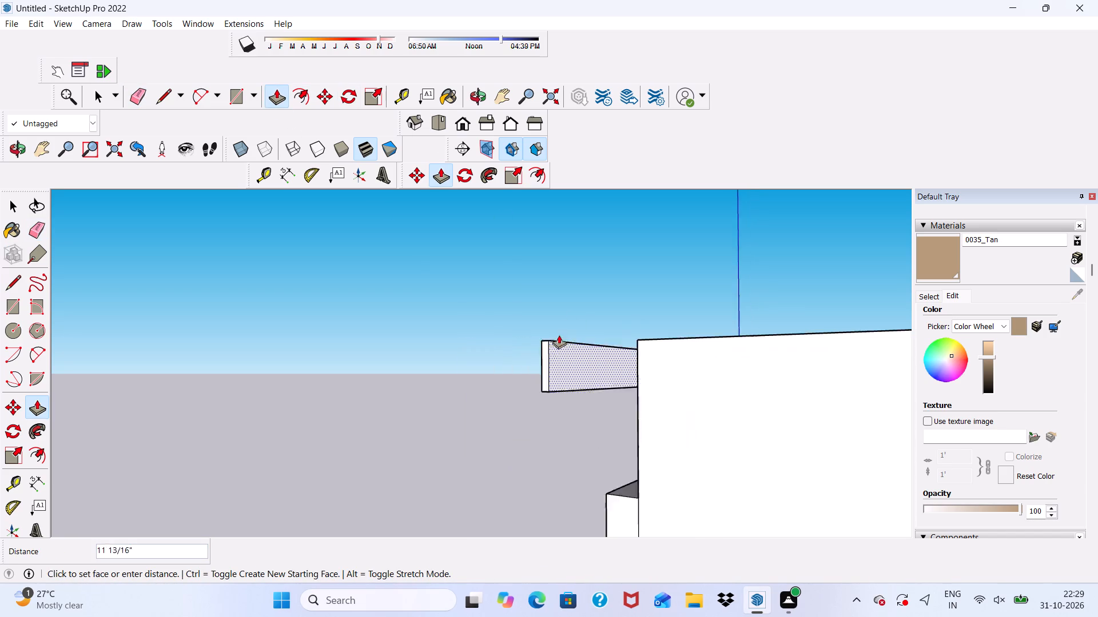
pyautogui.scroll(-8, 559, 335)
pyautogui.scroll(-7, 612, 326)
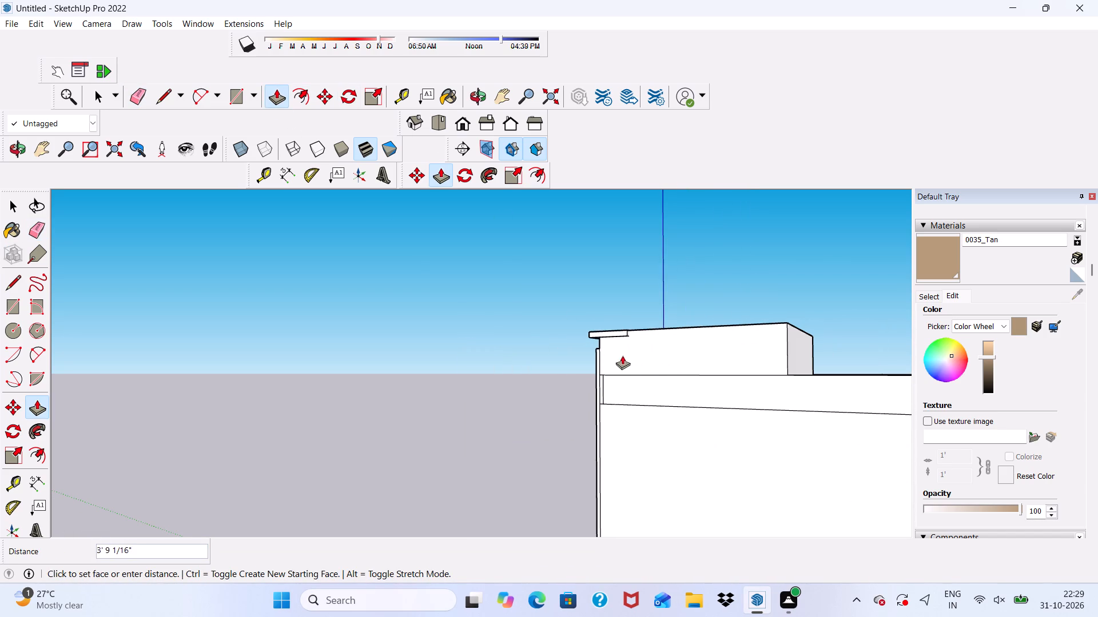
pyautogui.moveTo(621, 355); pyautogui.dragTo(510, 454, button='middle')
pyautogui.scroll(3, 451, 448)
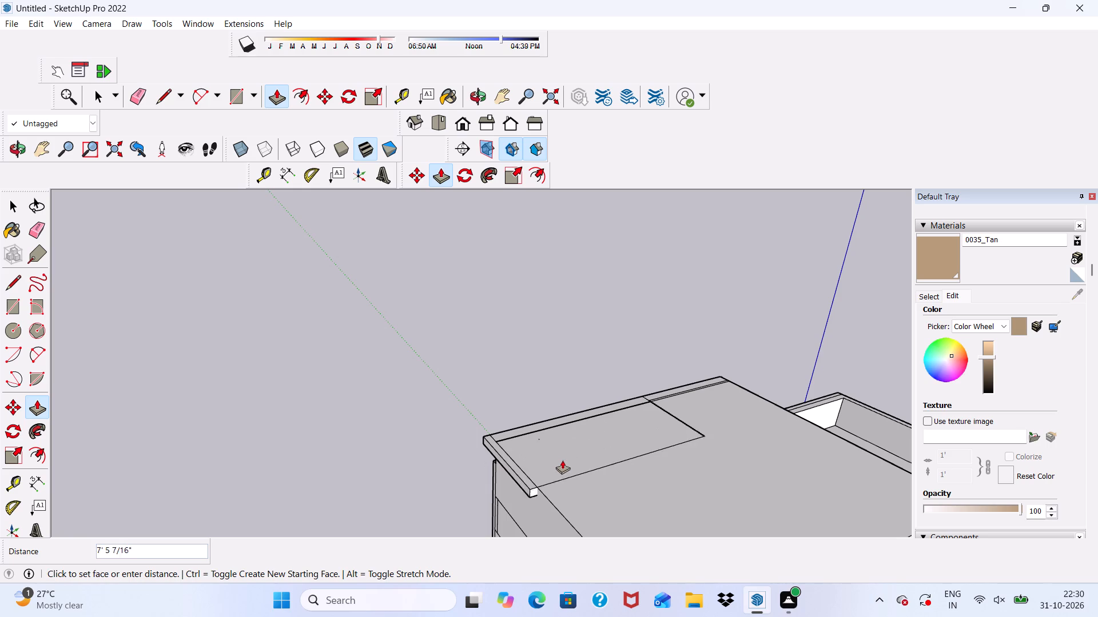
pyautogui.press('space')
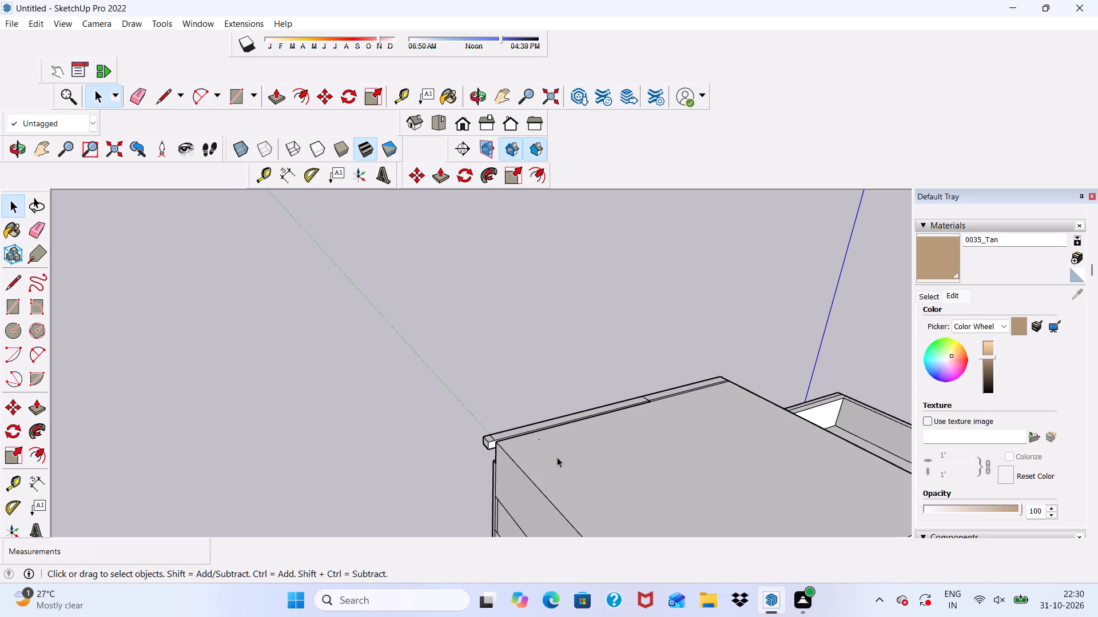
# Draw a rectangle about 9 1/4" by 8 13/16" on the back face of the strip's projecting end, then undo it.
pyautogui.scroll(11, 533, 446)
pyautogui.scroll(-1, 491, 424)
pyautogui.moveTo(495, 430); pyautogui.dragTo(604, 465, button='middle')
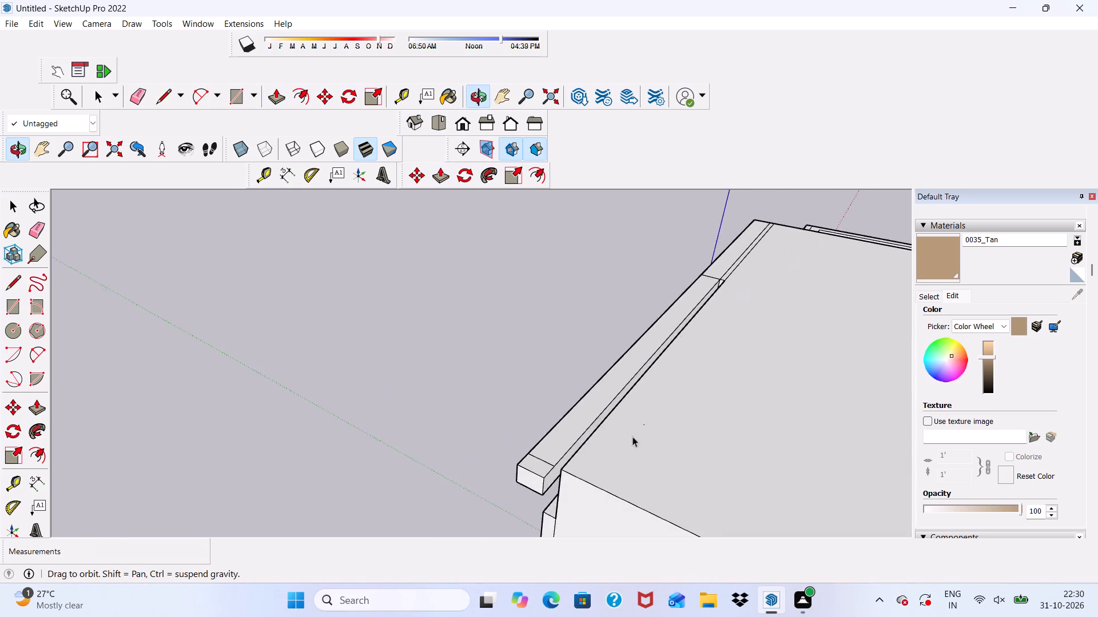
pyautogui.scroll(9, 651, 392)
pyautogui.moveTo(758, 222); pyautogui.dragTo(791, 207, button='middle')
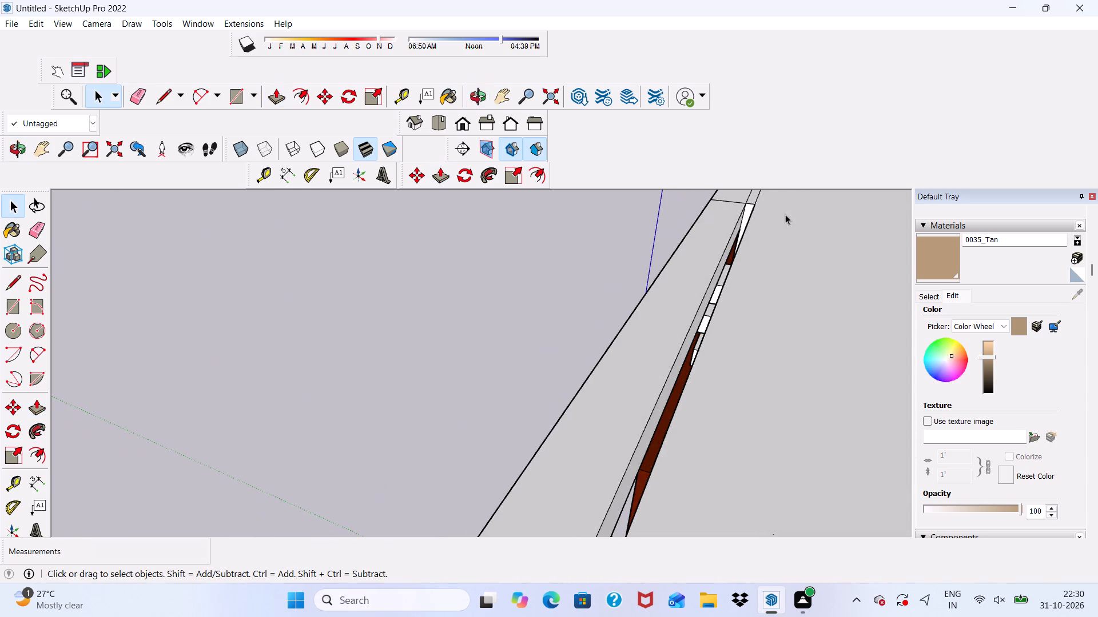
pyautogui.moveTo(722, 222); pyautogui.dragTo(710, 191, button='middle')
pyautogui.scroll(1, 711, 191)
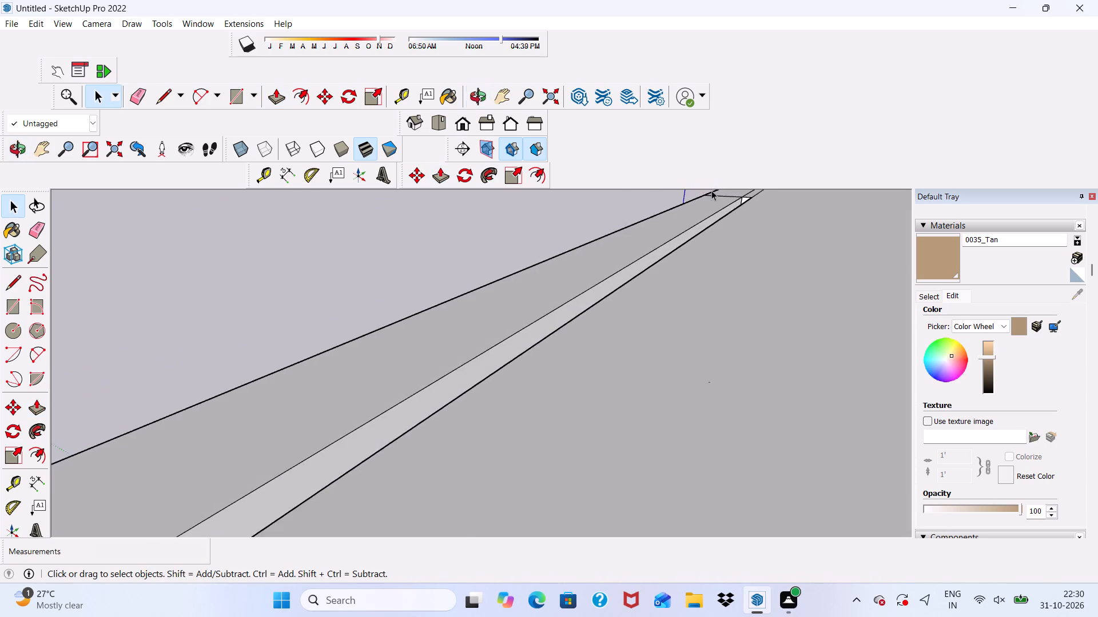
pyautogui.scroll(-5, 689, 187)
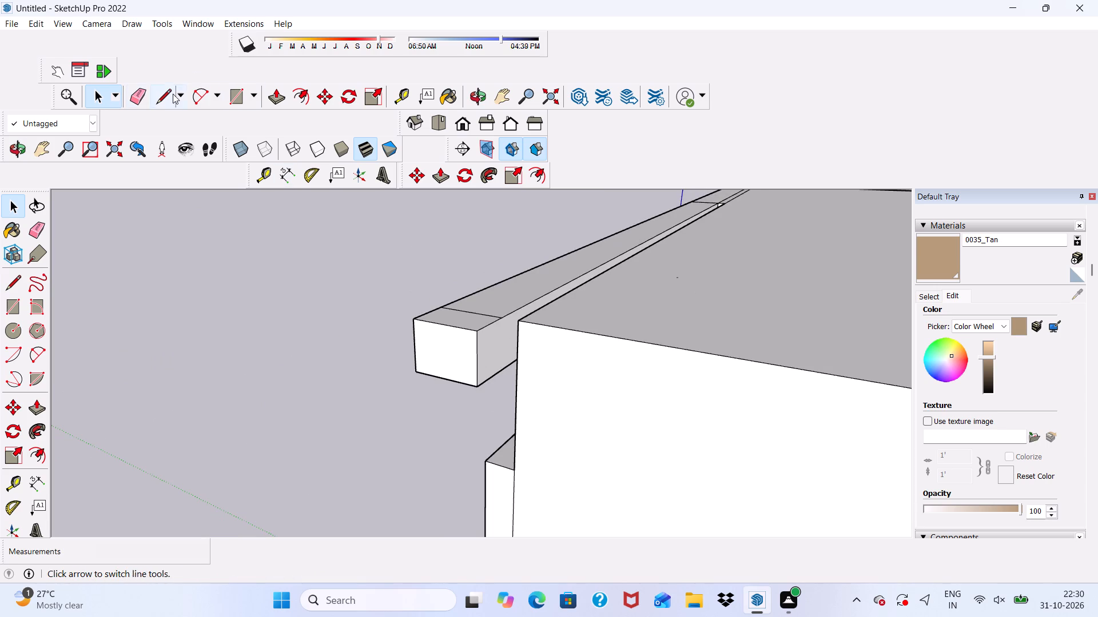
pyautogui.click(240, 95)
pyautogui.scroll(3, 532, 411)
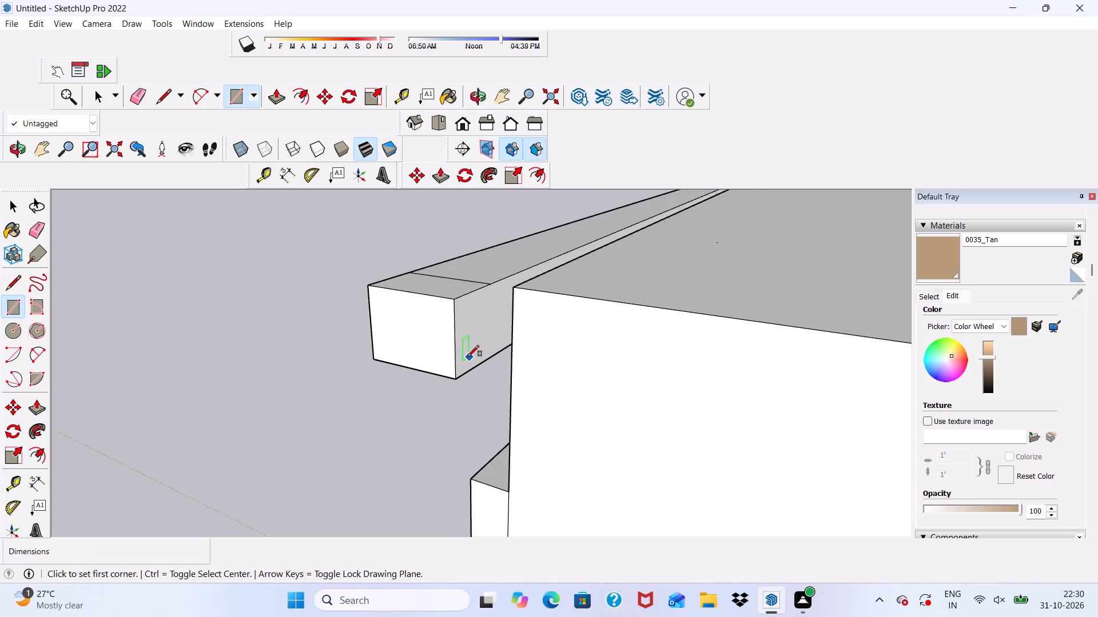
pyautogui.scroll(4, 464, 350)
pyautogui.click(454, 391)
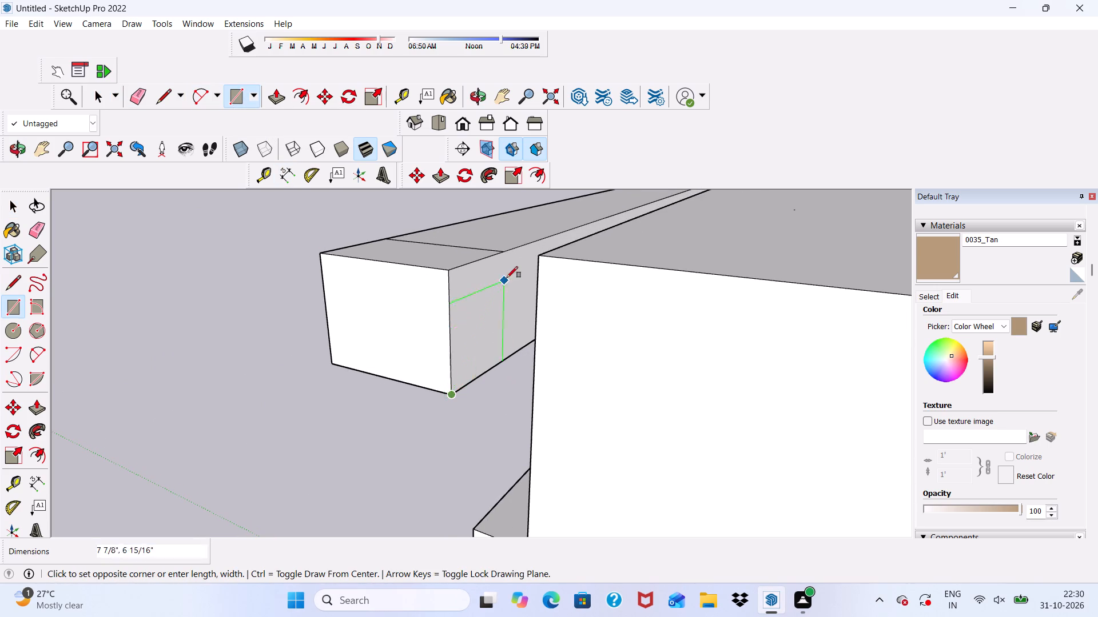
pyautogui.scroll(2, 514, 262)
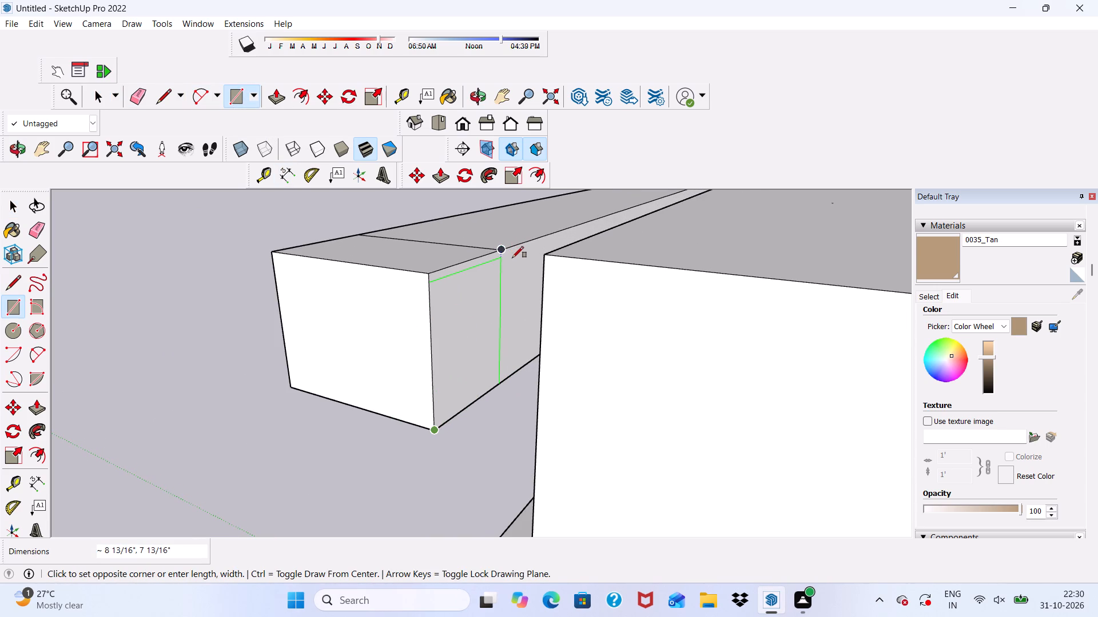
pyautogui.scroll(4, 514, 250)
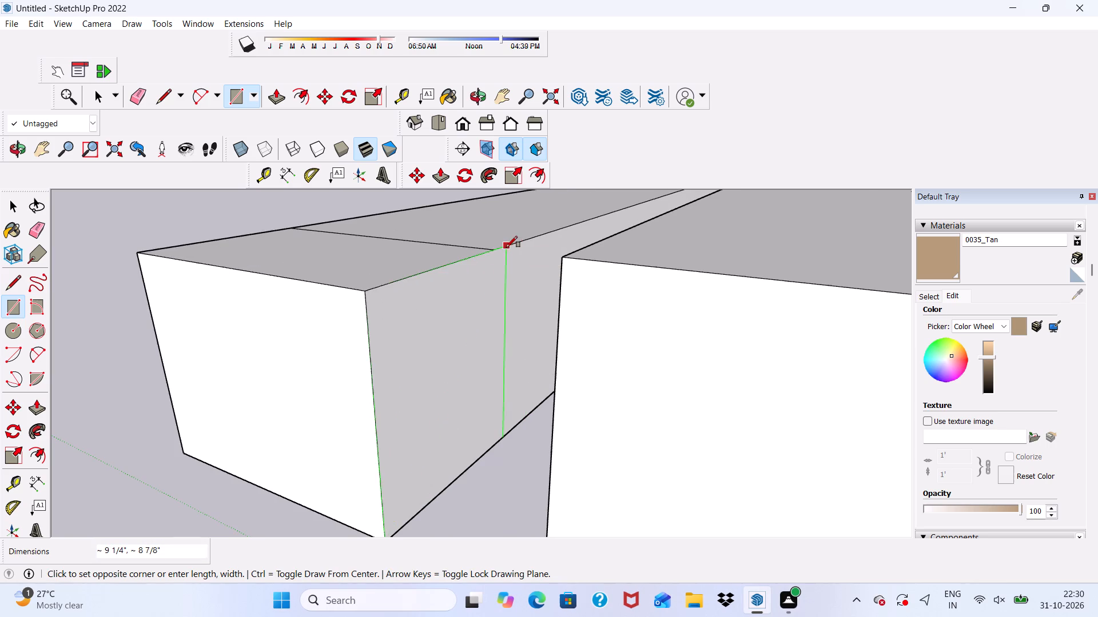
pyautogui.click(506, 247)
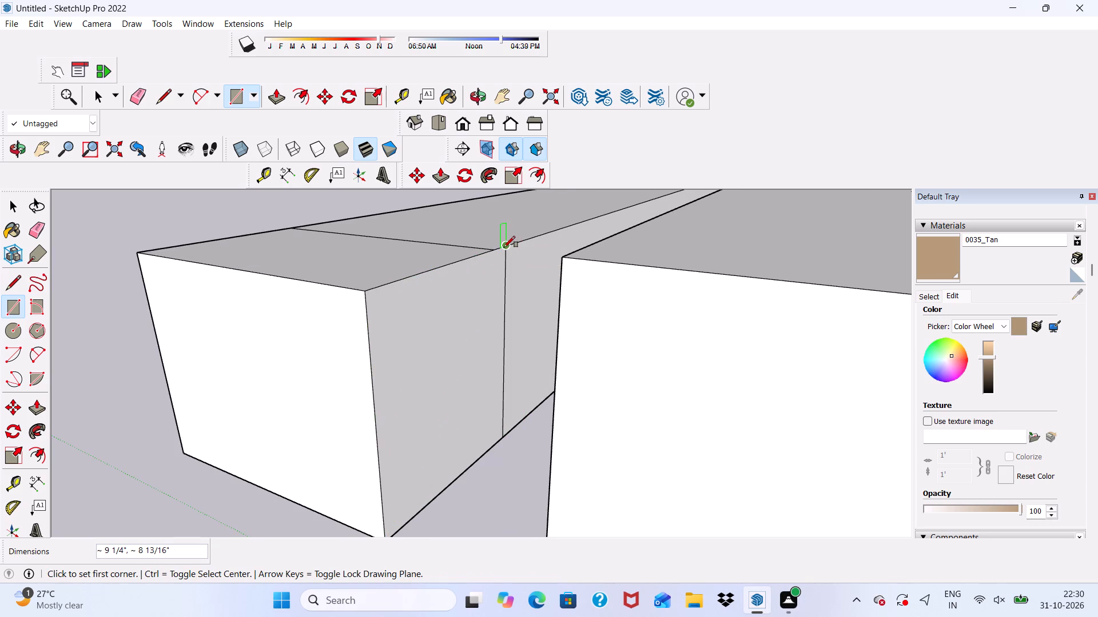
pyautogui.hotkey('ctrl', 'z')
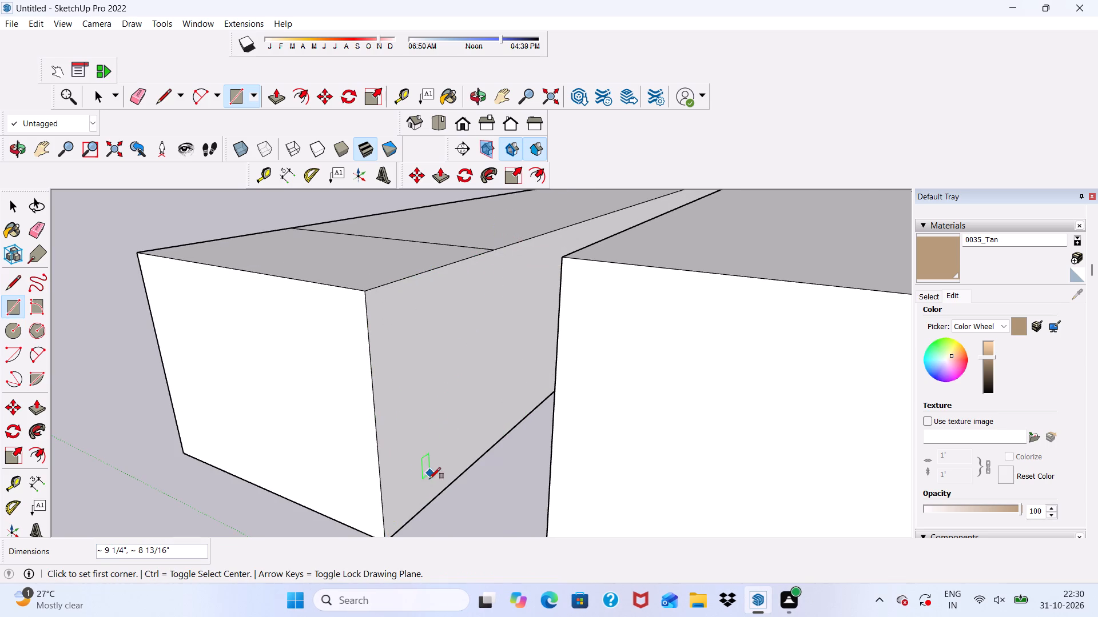
# Draw a rectangle about 9 1/4" by 7 13/16" on the back face of the strip's projecting end, up to the top seam's endpoint.
pyautogui.scroll(-4, 355, 342)
pyautogui.scroll(4, 383, 480)
pyautogui.click(377, 486)
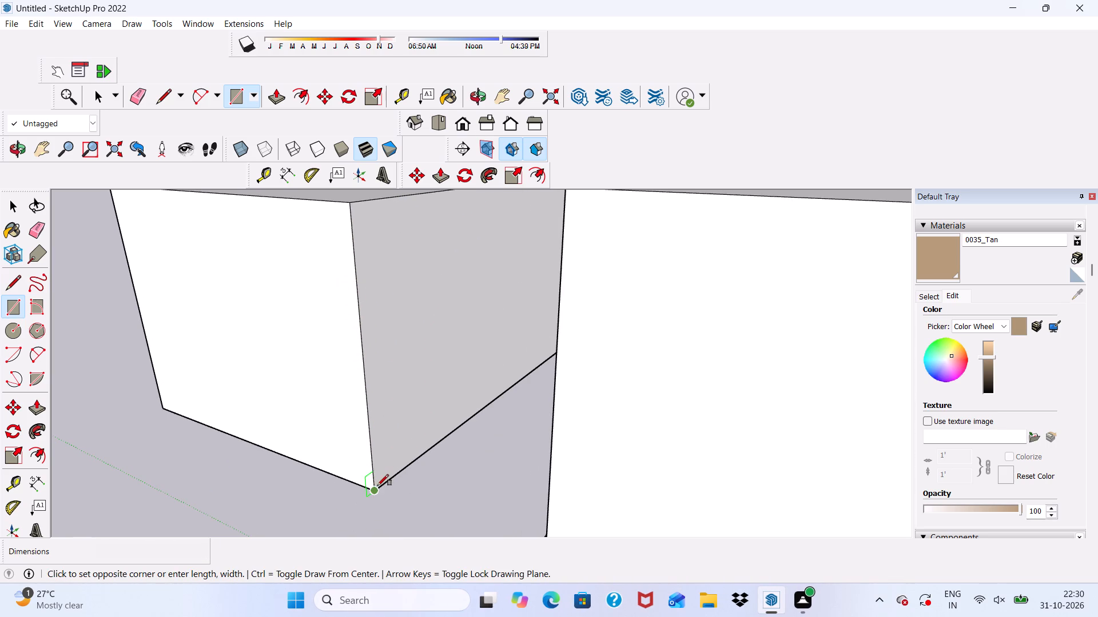
pyautogui.scroll(-5, 380, 488)
pyautogui.scroll(-2, 380, 375)
pyautogui.moveTo(413, 431); pyautogui.dragTo(441, 405, button='middle')
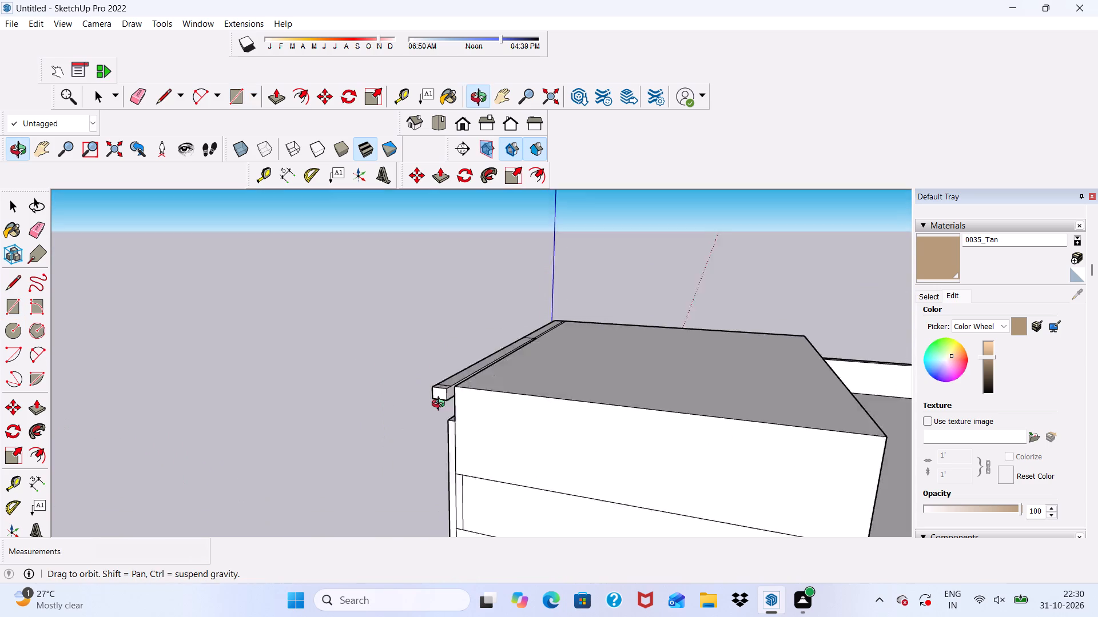
pyautogui.moveTo(441, 405); pyautogui.dragTo(441, 407, button='middle')
pyautogui.scroll(20, 441, 407)
pyautogui.scroll(4, 441, 407)
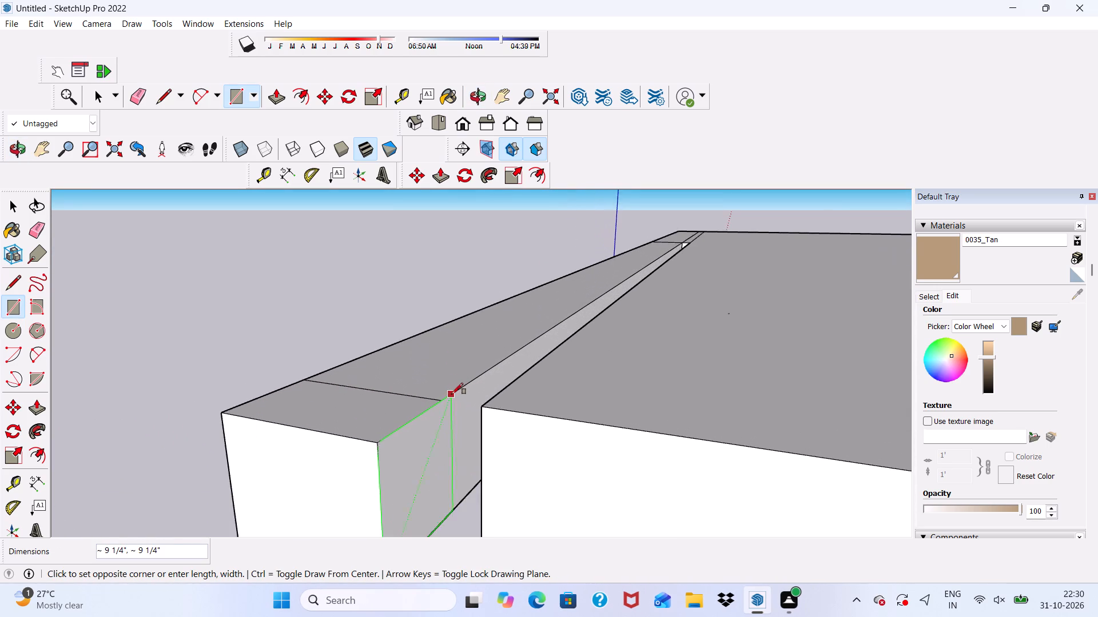
pyautogui.scroll(2, 452, 394)
pyautogui.click(440, 404)
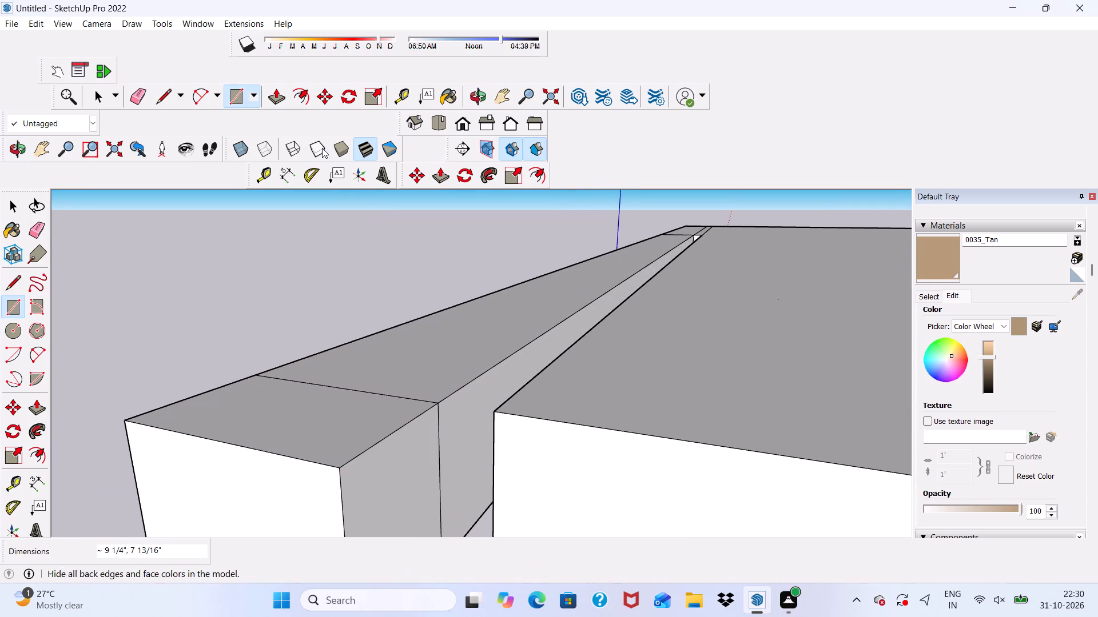
# Push/Pull the new end rectangle about 23' 2 1/16" along the rooftop block's side wall to its back corner.
pyautogui.click(277, 97)
pyautogui.scroll(-4, 355, 330)
pyautogui.scroll(4, 410, 483)
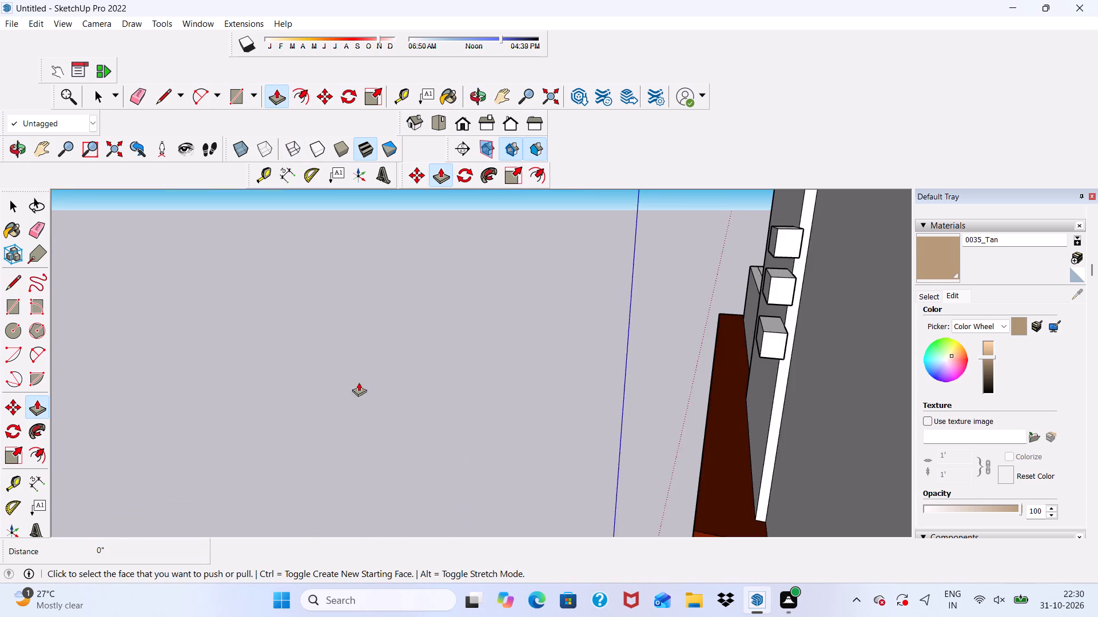
pyautogui.scroll(-9, 359, 384)
pyautogui.click(231, 280)
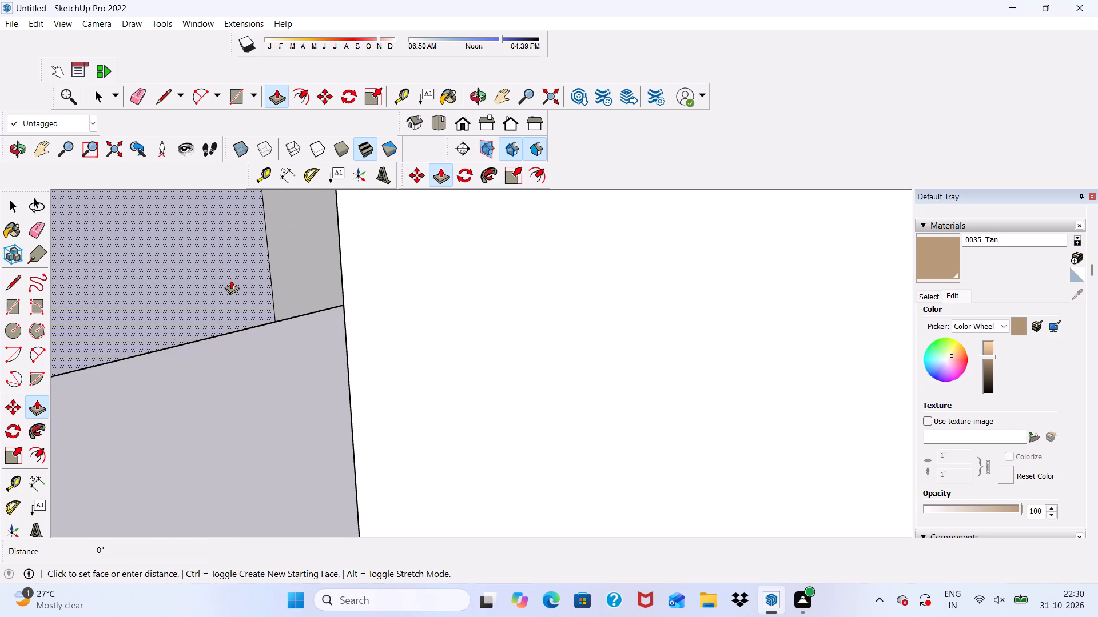
pyautogui.scroll(-3, 395, 388)
pyautogui.scroll(-5, 508, 383)
pyautogui.scroll(-12, 538, 423)
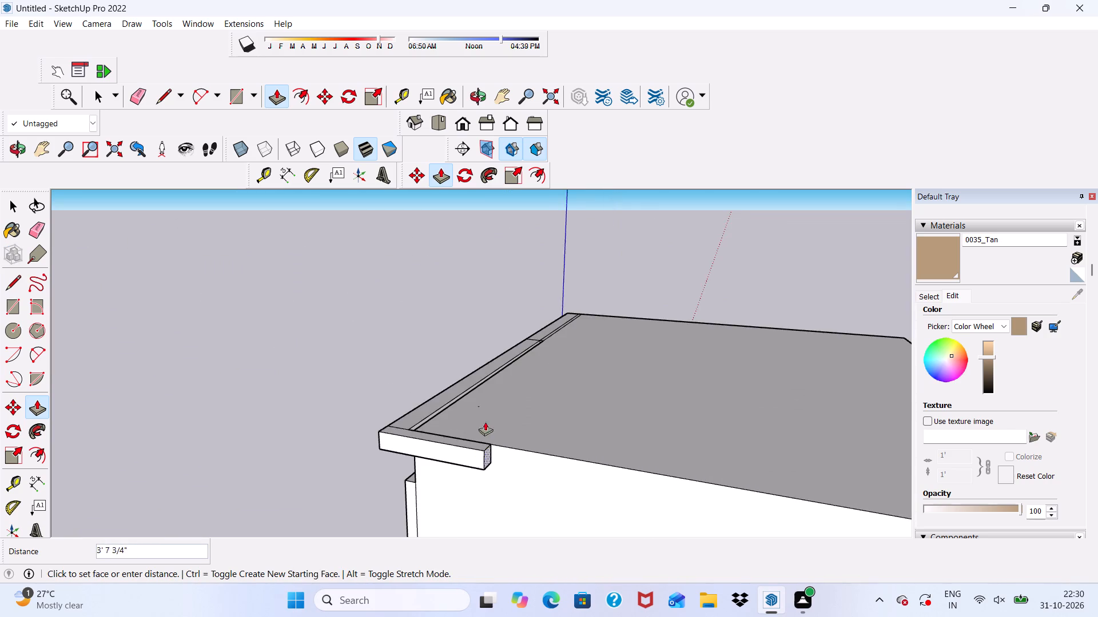
pyautogui.scroll(-9, 485, 422)
pyautogui.scroll(8, 658, 446)
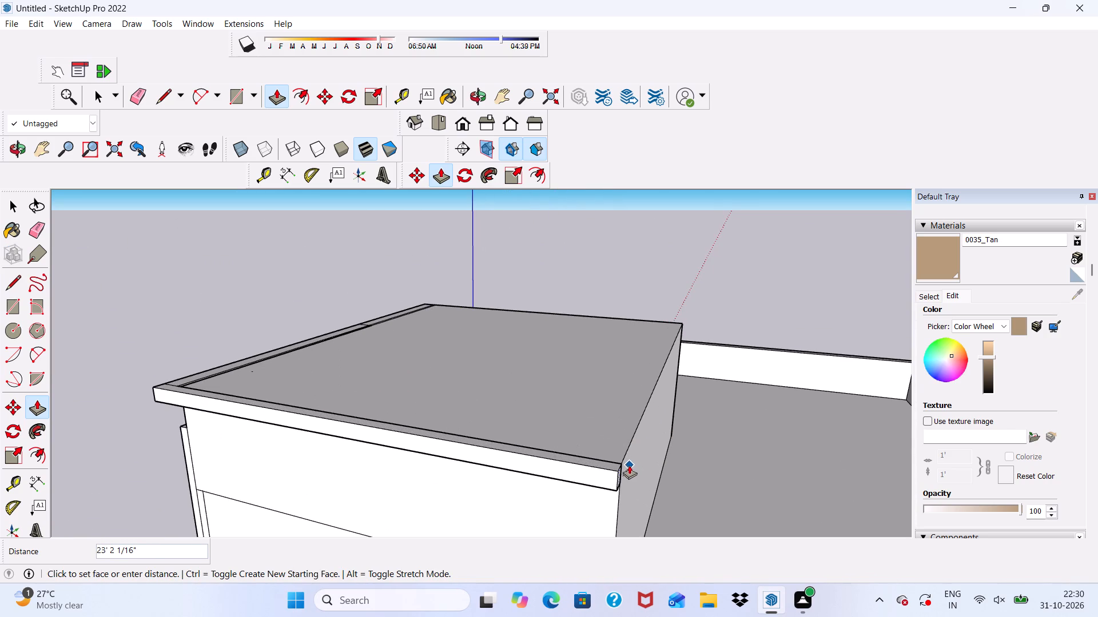
pyautogui.click(626, 460)
# Push/Pull the front strip's back face about 2" toward the rooftop block's front wall.
pyautogui.scroll(16, 208, 403)
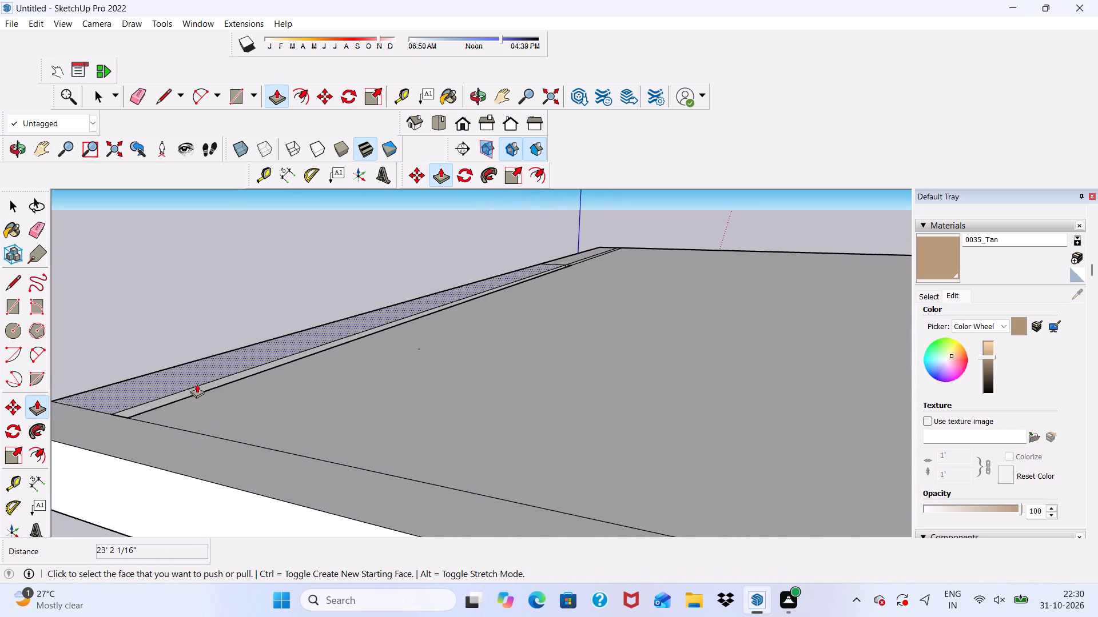
pyautogui.scroll(9, 197, 384)
pyautogui.click(193, 394)
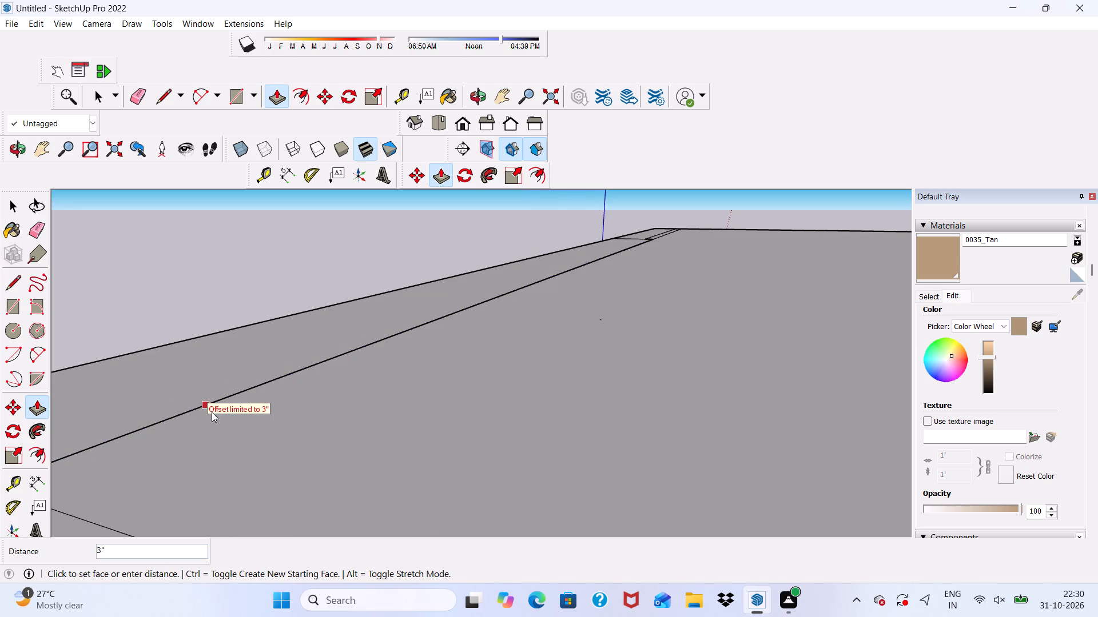
pyautogui.click(213, 414)
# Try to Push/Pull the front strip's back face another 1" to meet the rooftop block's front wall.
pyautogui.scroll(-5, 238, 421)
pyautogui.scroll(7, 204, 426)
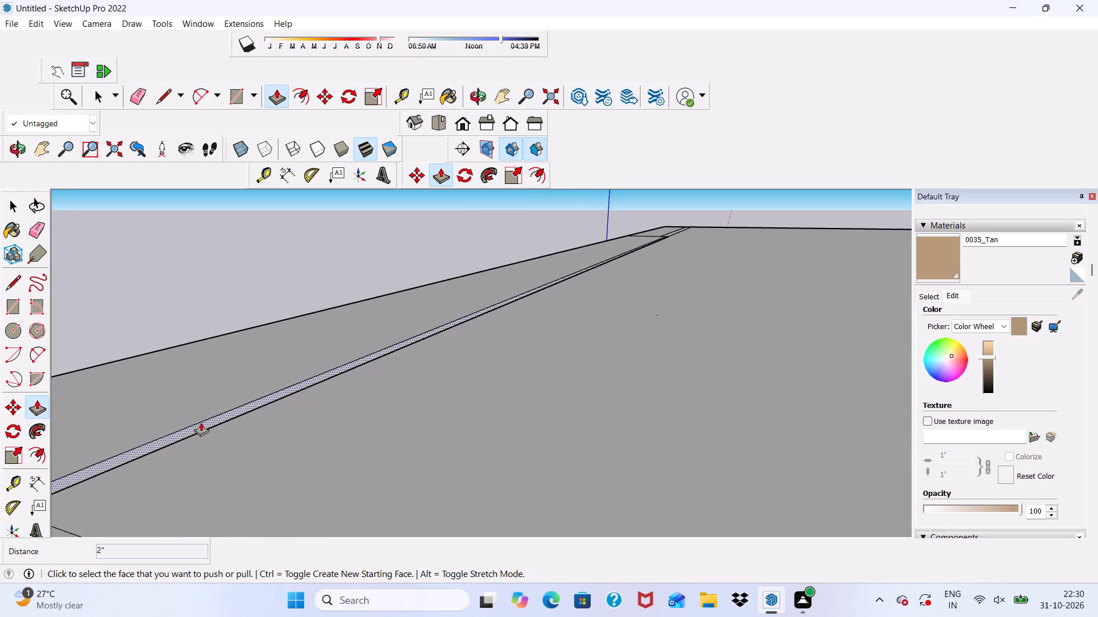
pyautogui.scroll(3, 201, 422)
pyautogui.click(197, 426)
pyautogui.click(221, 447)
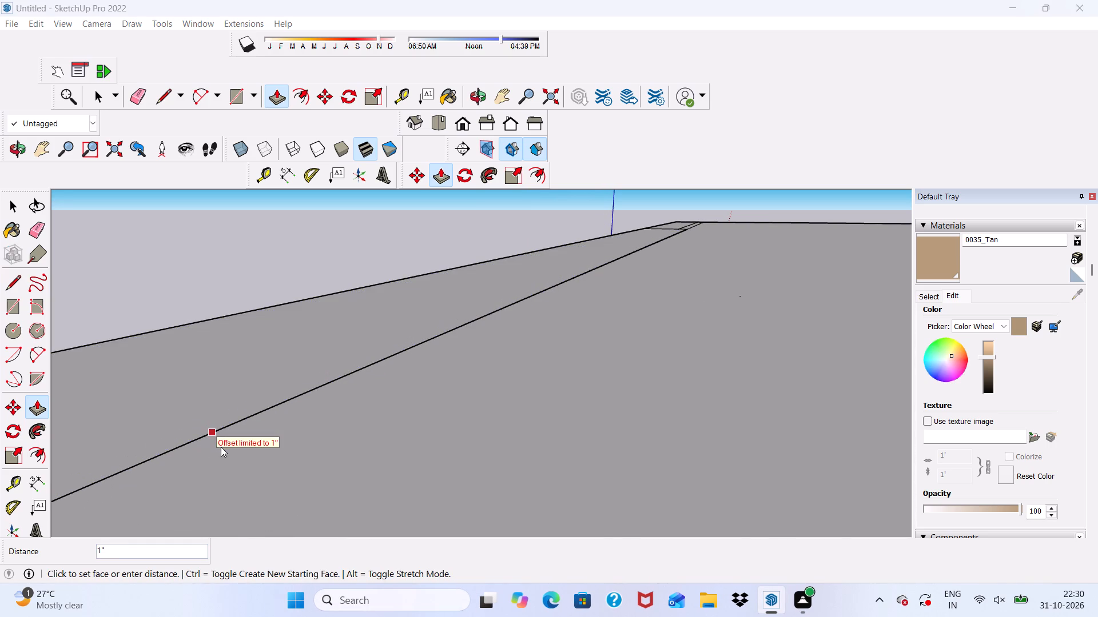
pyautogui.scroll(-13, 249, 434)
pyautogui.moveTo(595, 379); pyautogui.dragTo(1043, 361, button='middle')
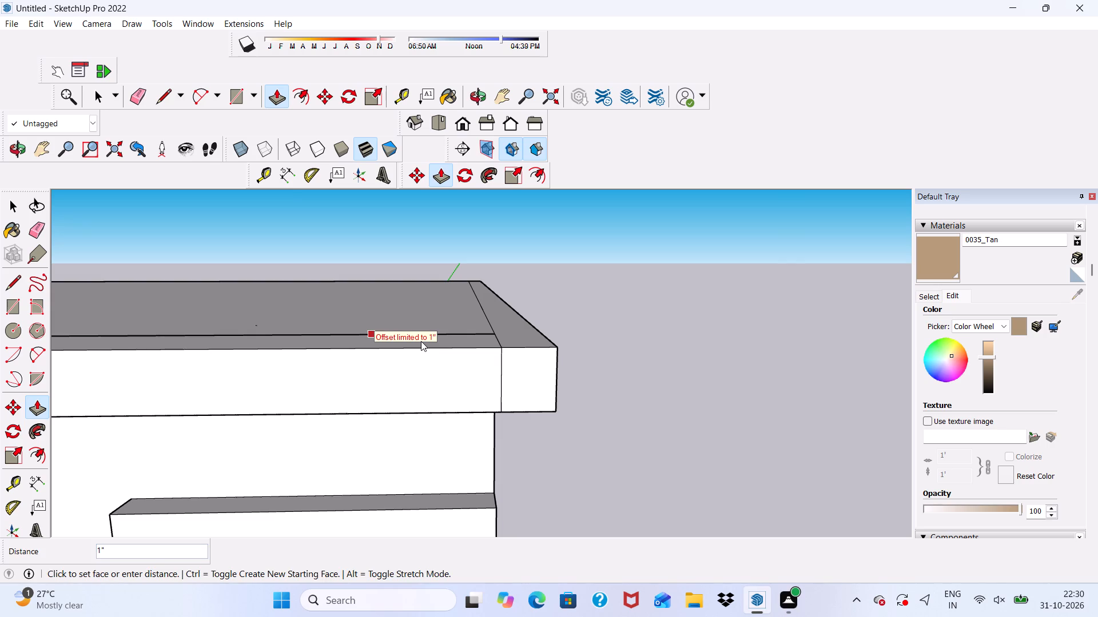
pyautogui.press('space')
# Push/Pull the front strip's top face slightly upward, above the side strip's top.
pyautogui.scroll(-3, 420, 342)
pyautogui.moveTo(600, 407); pyautogui.dragTo(307, 517, button='middle')
pyautogui.scroll(4, 406, 400)
pyautogui.scroll(-7, 538, 352)
pyautogui.moveTo(646, 408); pyautogui.dragTo(528, 493, button='middle')
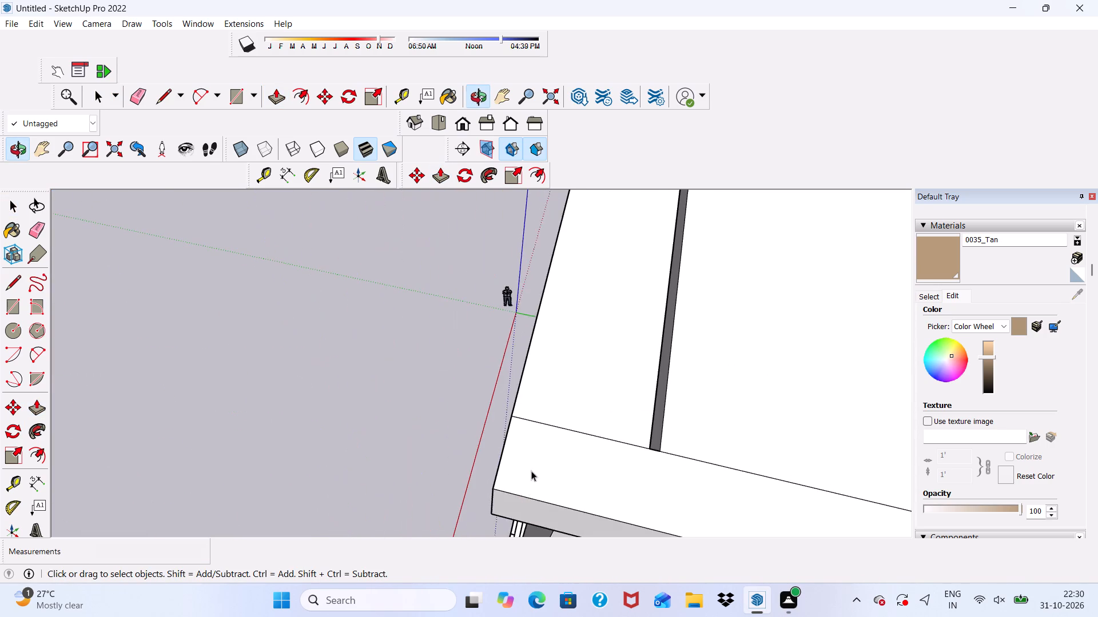
pyautogui.scroll(3, 626, 385)
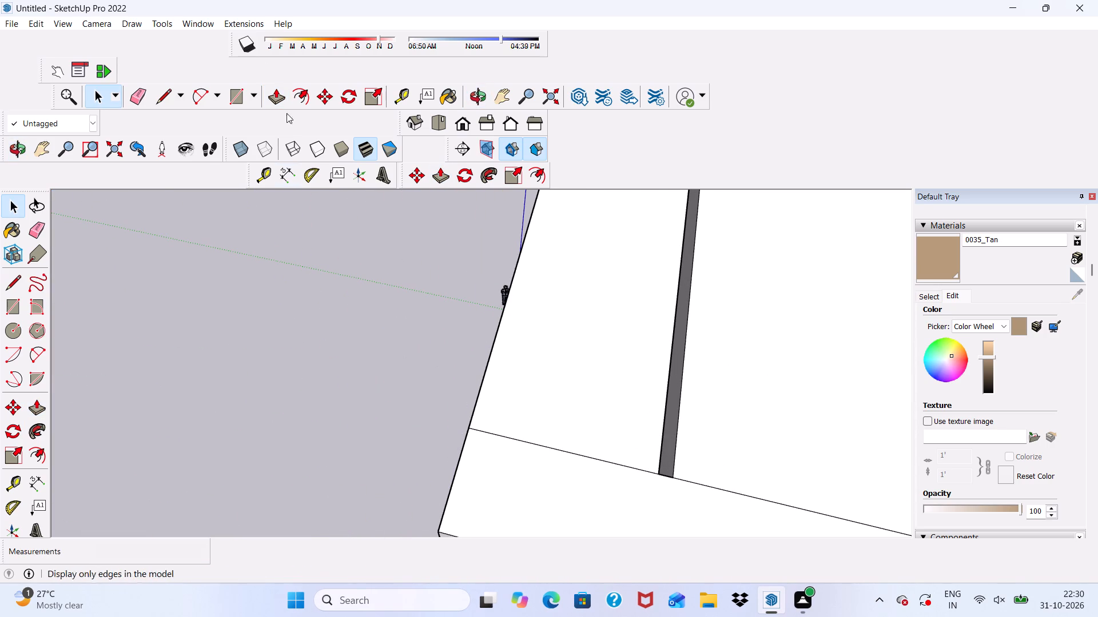
pyautogui.click(275, 91)
pyautogui.click(596, 395)
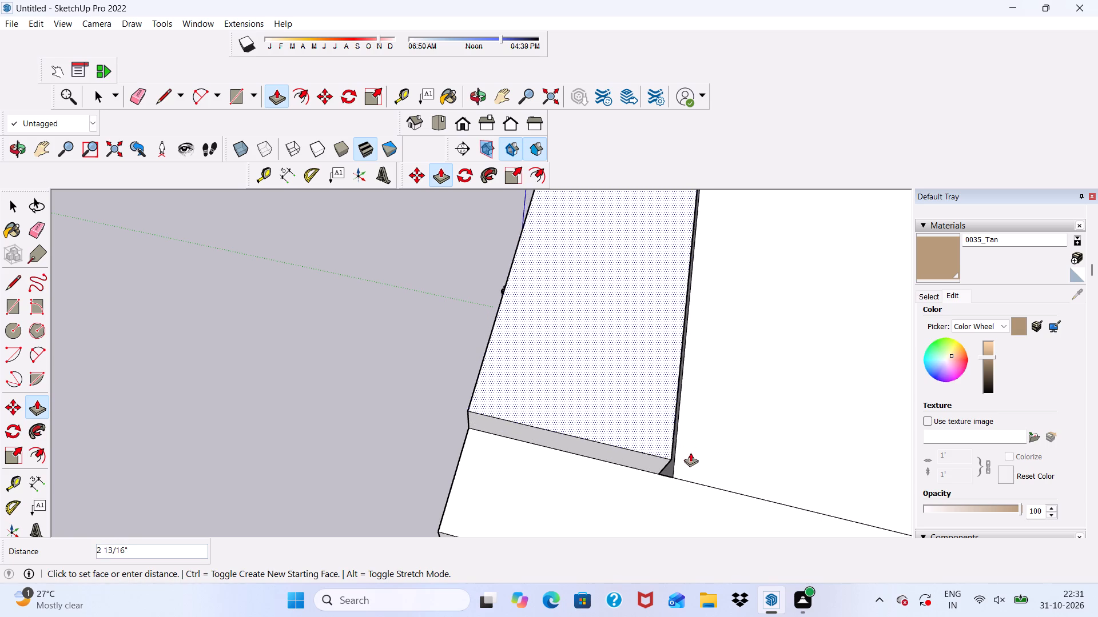
pyautogui.scroll(2, 675, 468)
pyautogui.scroll(-3, 676, 435)
pyautogui.moveTo(675, 444); pyautogui.dragTo(1035, 320, button='middle')
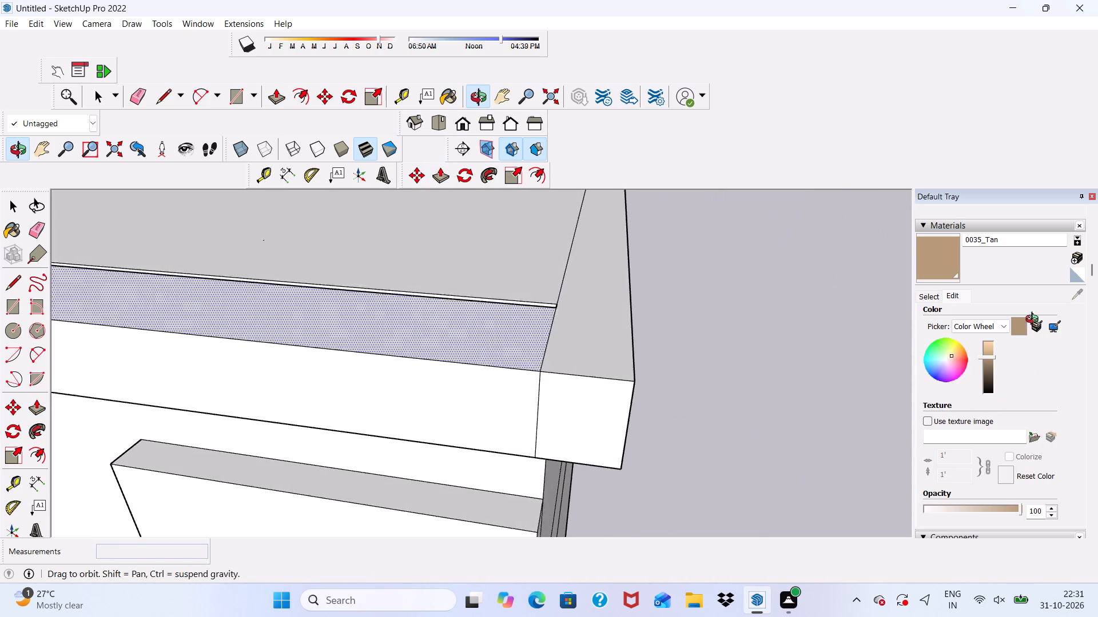
pyautogui.moveTo(1035, 320); pyautogui.dragTo(1035, 315, button='middle')
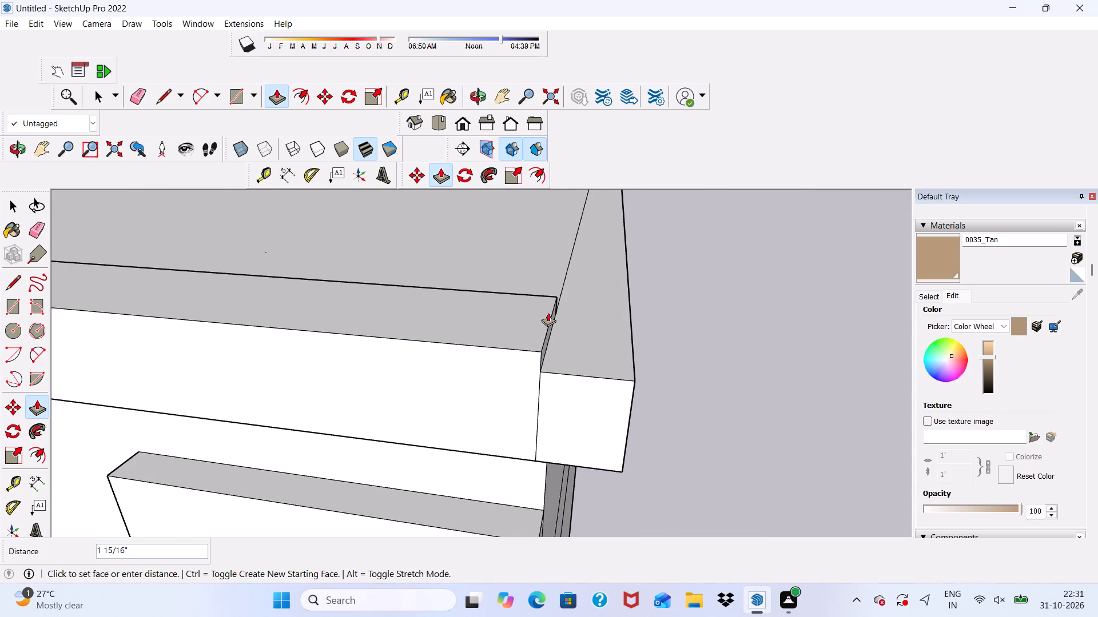
pyautogui.click(548, 320)
# Push/Pull the side strip's top face up about 1 1/8" to level with the raised front strip.
pyautogui.scroll(2, 590, 344)
pyautogui.click(590, 344)
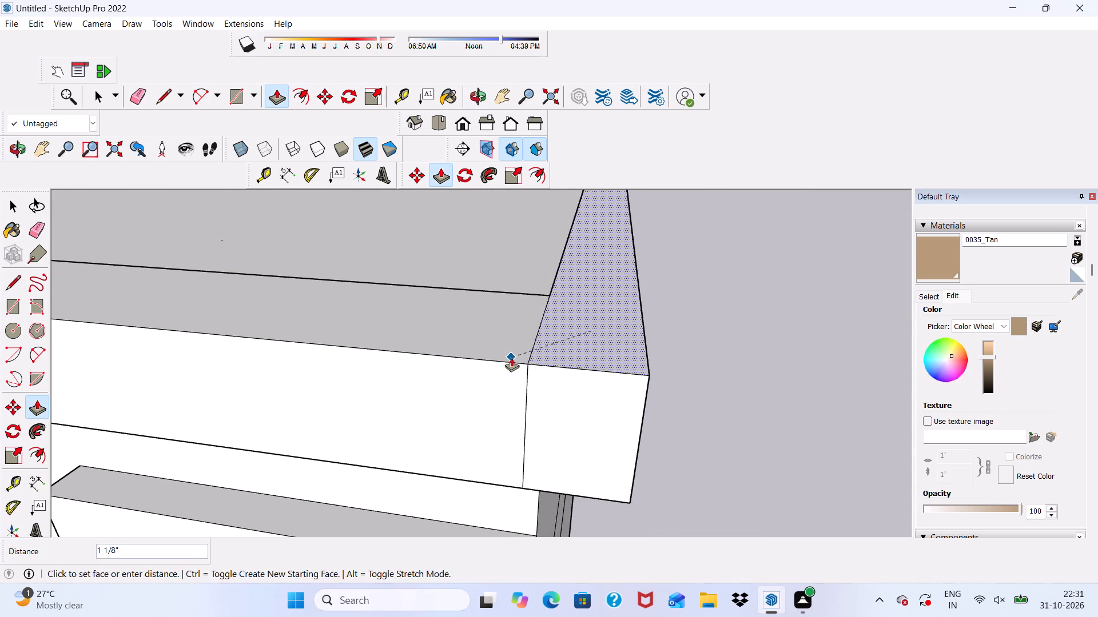
pyautogui.click(511, 358)
pyautogui.scroll(-4, 532, 354)
pyautogui.moveTo(572, 406); pyautogui.dragTo(1056, 377, button='middle')
pyautogui.scroll(3, 571, 378)
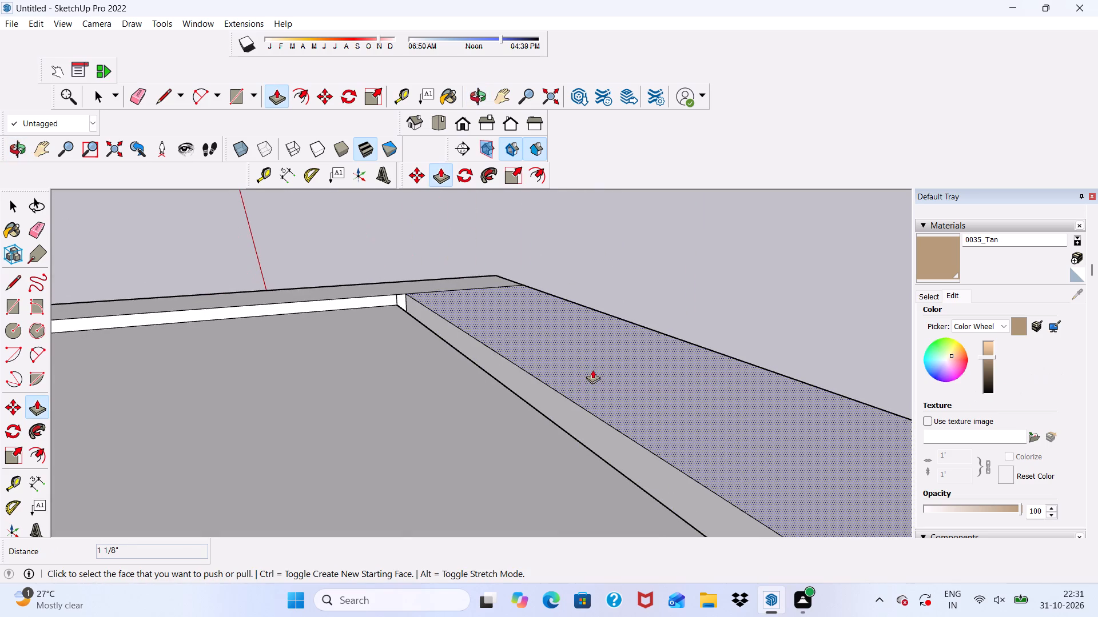
# Push/Pull the inner side face of the strip section beside the corner 1" to meet the adjoining strip's end.
pyautogui.click(546, 396)
pyautogui.click(453, 412)
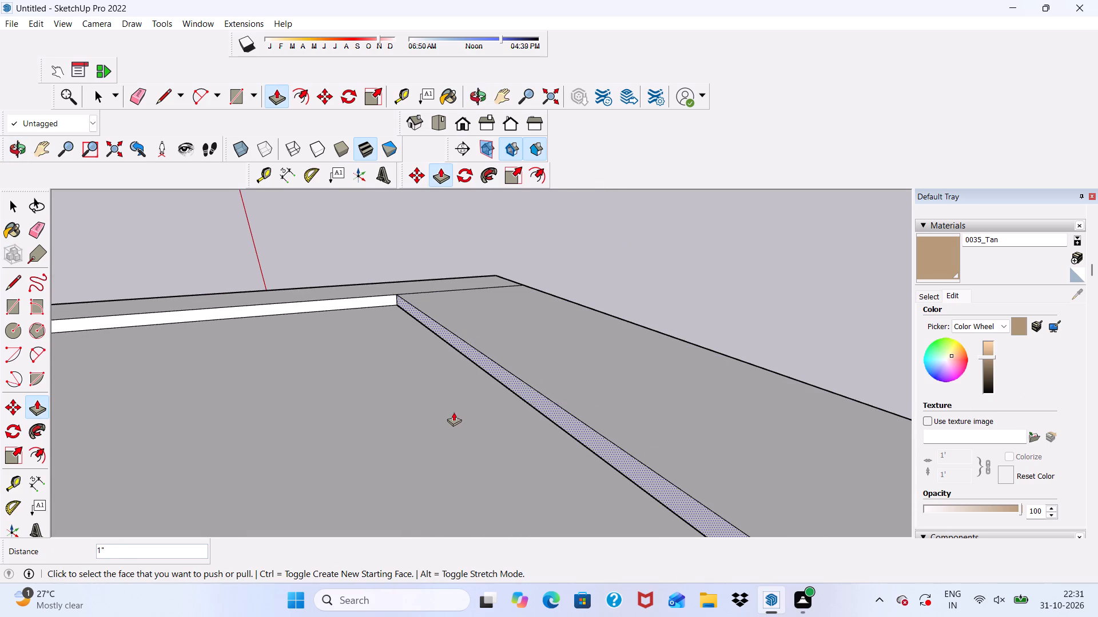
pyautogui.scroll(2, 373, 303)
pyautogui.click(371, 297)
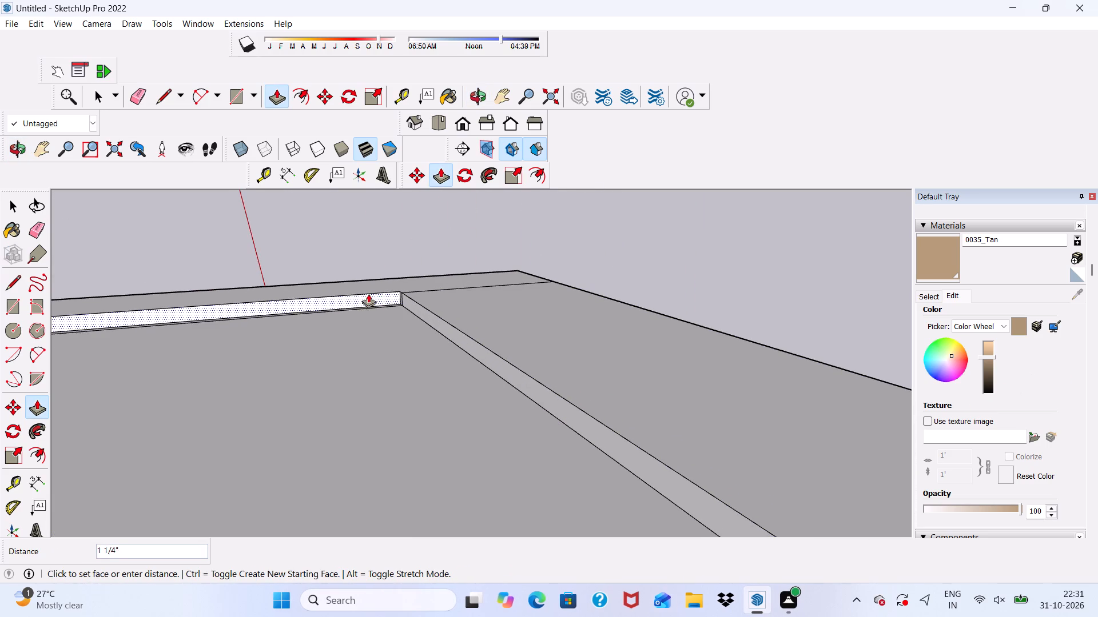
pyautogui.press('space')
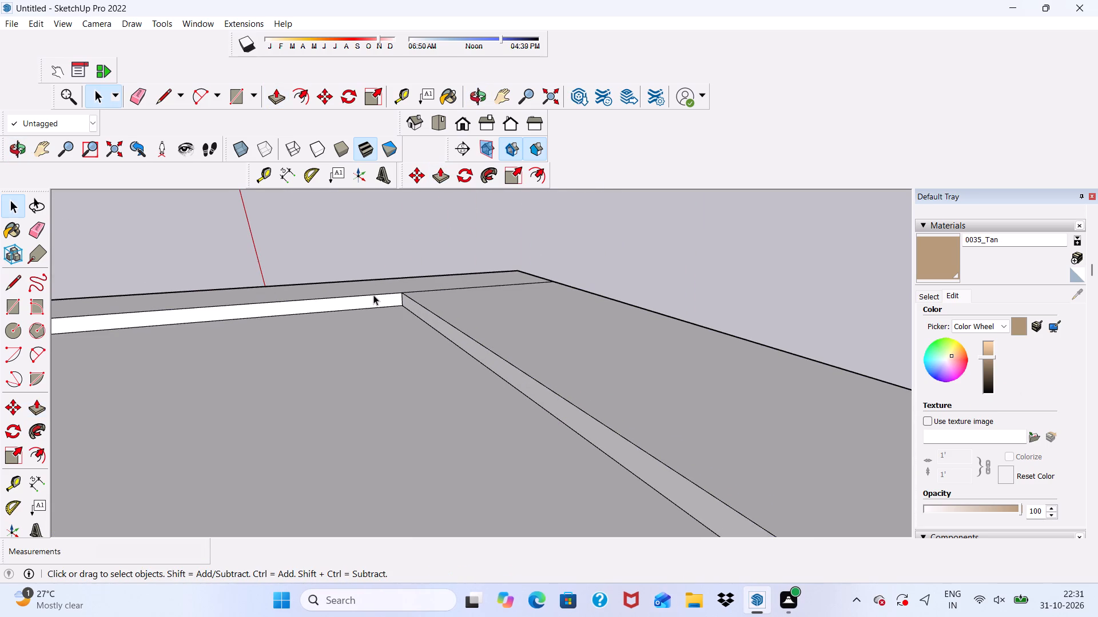
# Erase the seam edges where the two top strips meet at the rooftop block's corner.
pyautogui.scroll(-6, 376, 294)
pyautogui.click(140, 94)
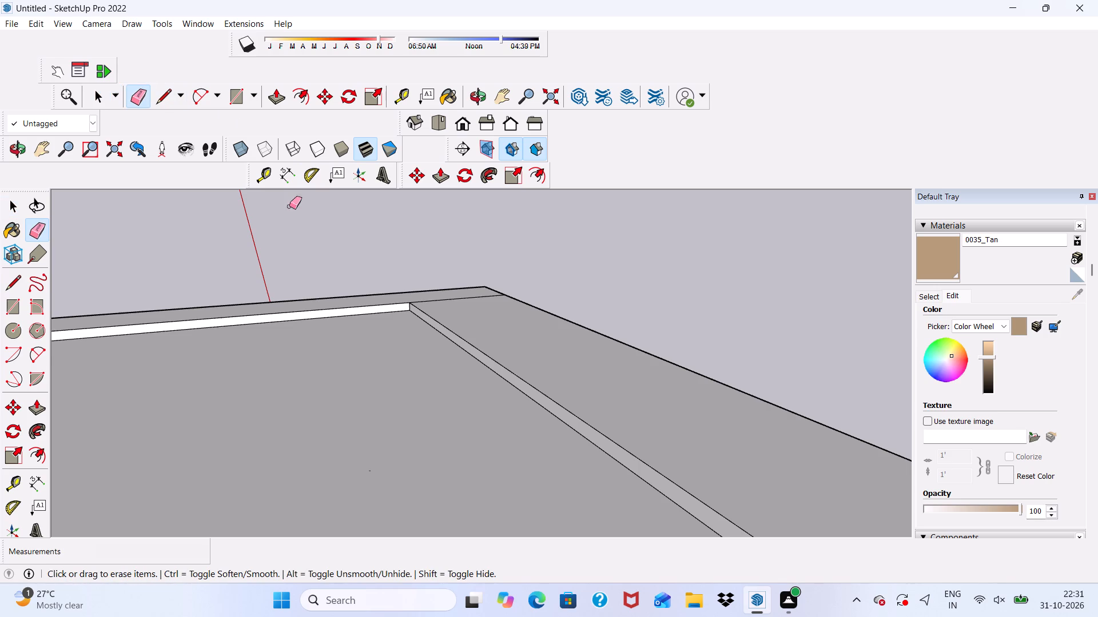
pyautogui.scroll(2, 373, 251)
pyautogui.moveTo(452, 317); pyautogui.dragTo(456, 324)
pyautogui.scroll(-6, 420, 303)
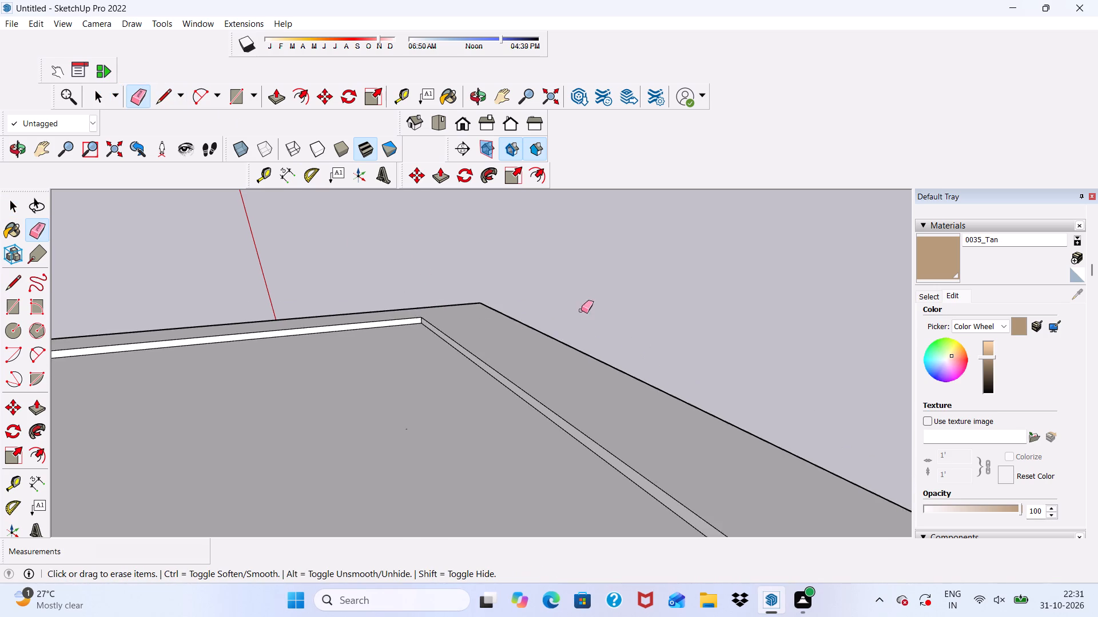
pyautogui.scroll(-3, 581, 310)
pyautogui.moveTo(571, 391); pyautogui.dragTo(268, 358, button='middle')
pyautogui.scroll(2, 528, 351)
pyautogui.click(520, 342)
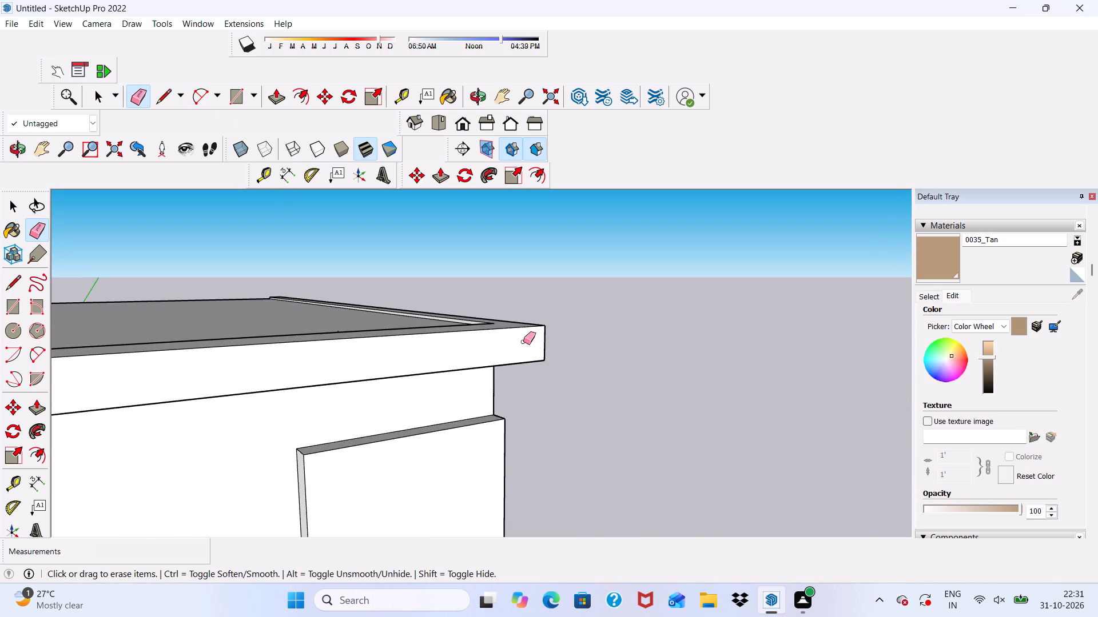
# Erase the redundant lengthwise edge on top of the lower strip section above the wall with the three small bars.
pyautogui.scroll(-11, 531, 332)
pyautogui.moveTo(642, 399); pyautogui.dragTo(701, 435, button='middle')
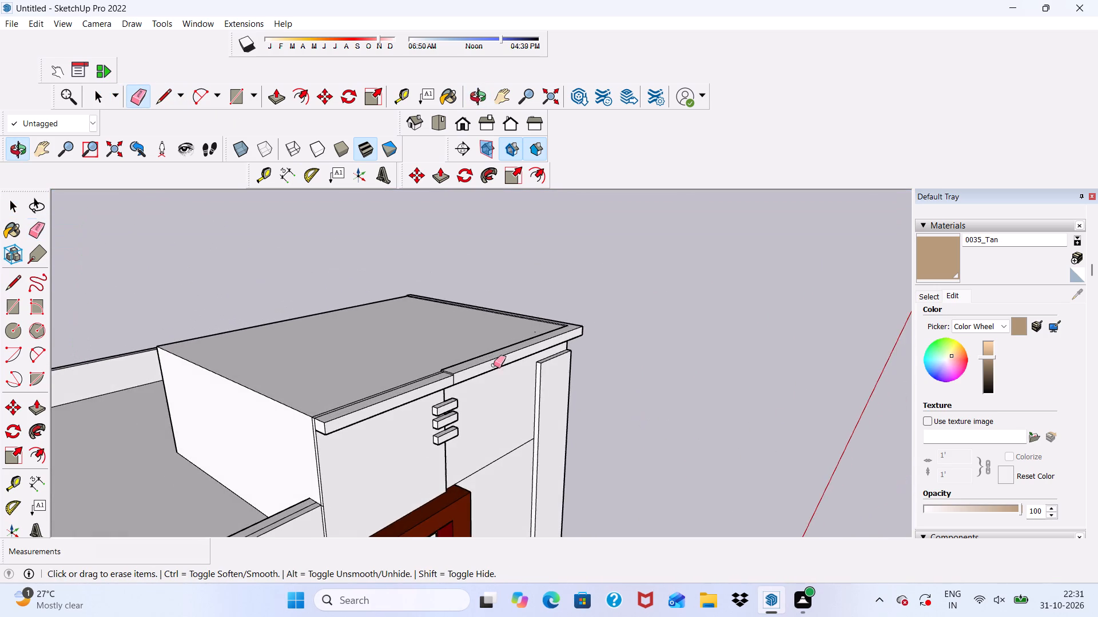
pyautogui.scroll(9, 492, 364)
pyautogui.scroll(5, 424, 404)
pyautogui.doubleClick(402, 383)
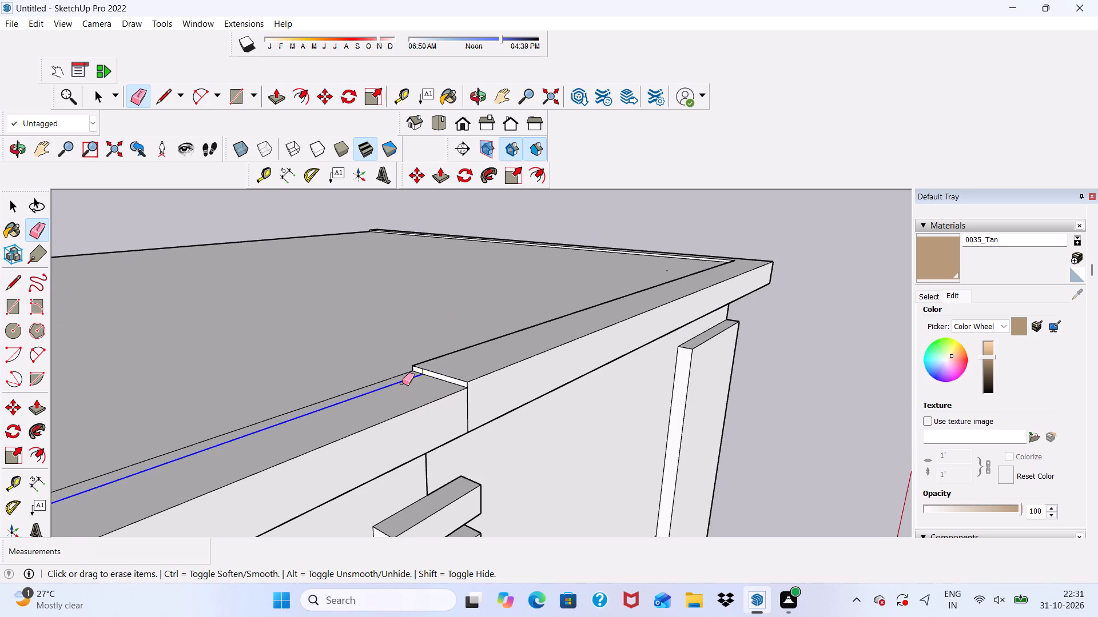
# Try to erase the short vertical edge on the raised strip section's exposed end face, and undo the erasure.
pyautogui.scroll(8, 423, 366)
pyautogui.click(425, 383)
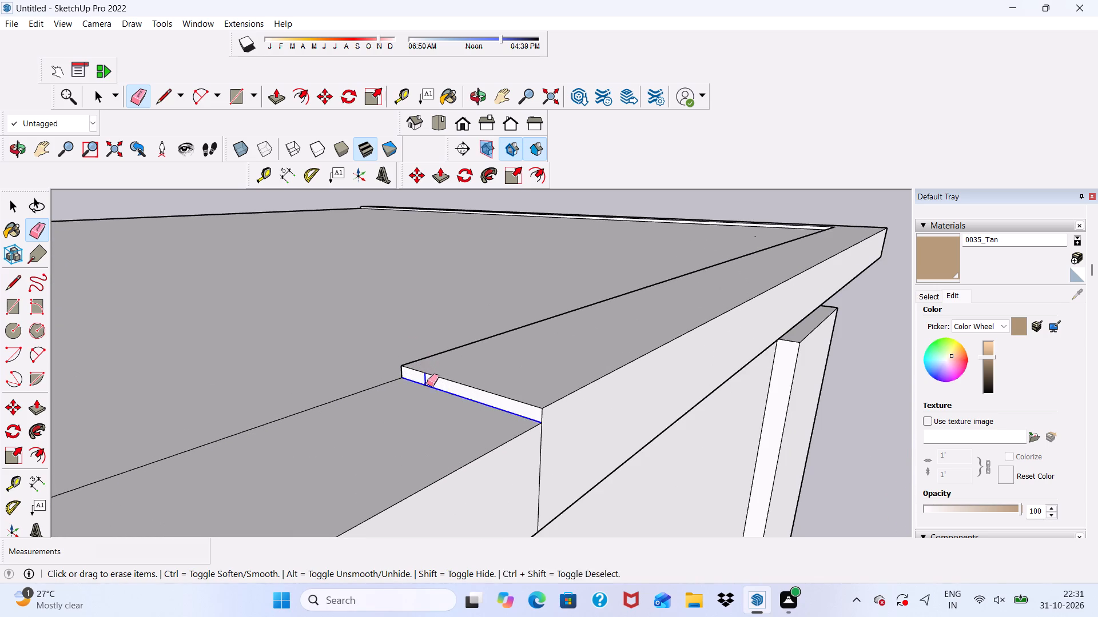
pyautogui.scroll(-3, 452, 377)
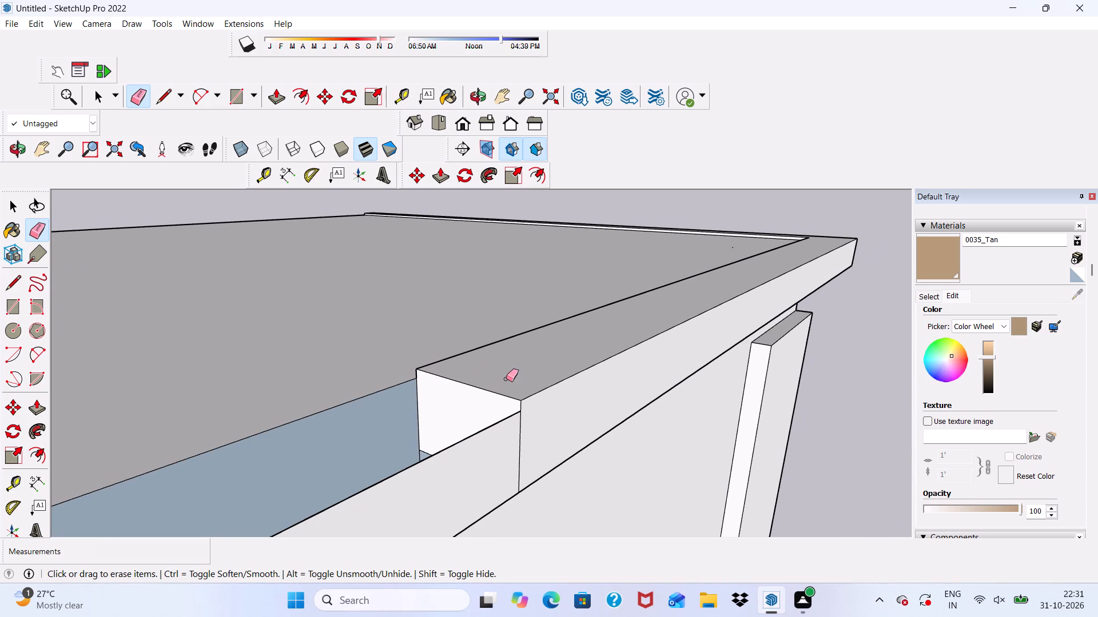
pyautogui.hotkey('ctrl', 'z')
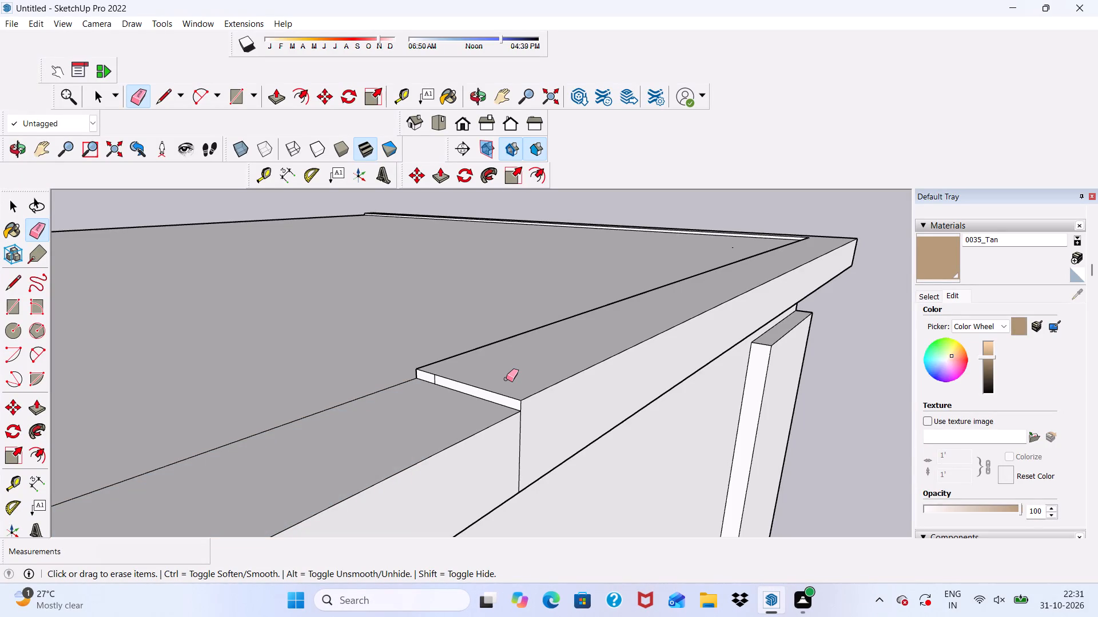
# Erase only the short vertical edge on the exposed end face of the raised strip section.
pyautogui.scroll(-3, 249, 45)
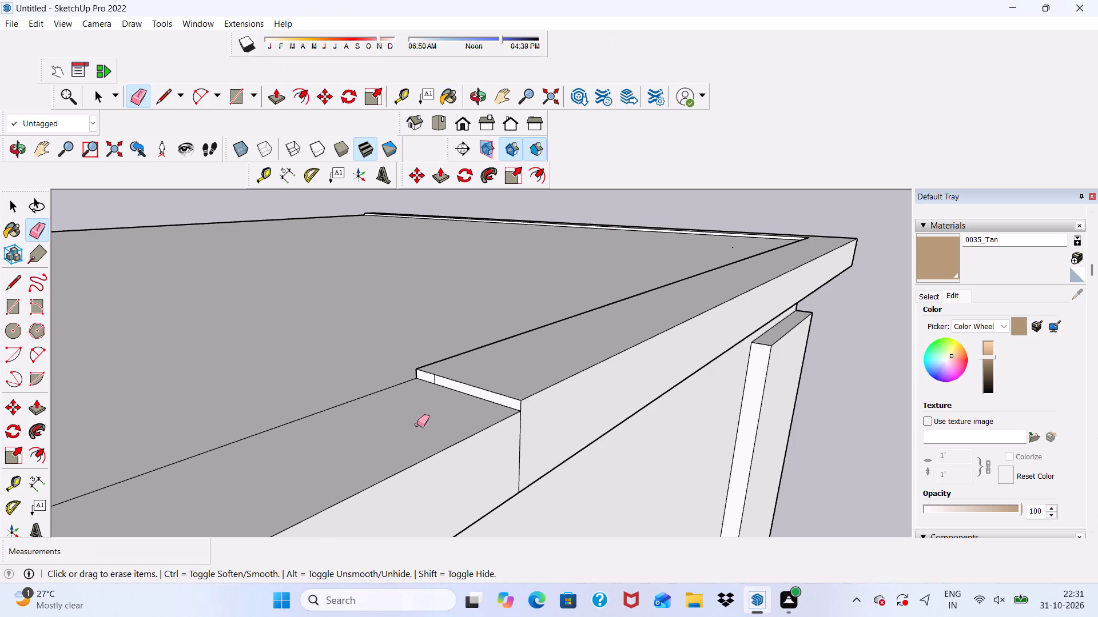
pyautogui.scroll(7, 440, 428)
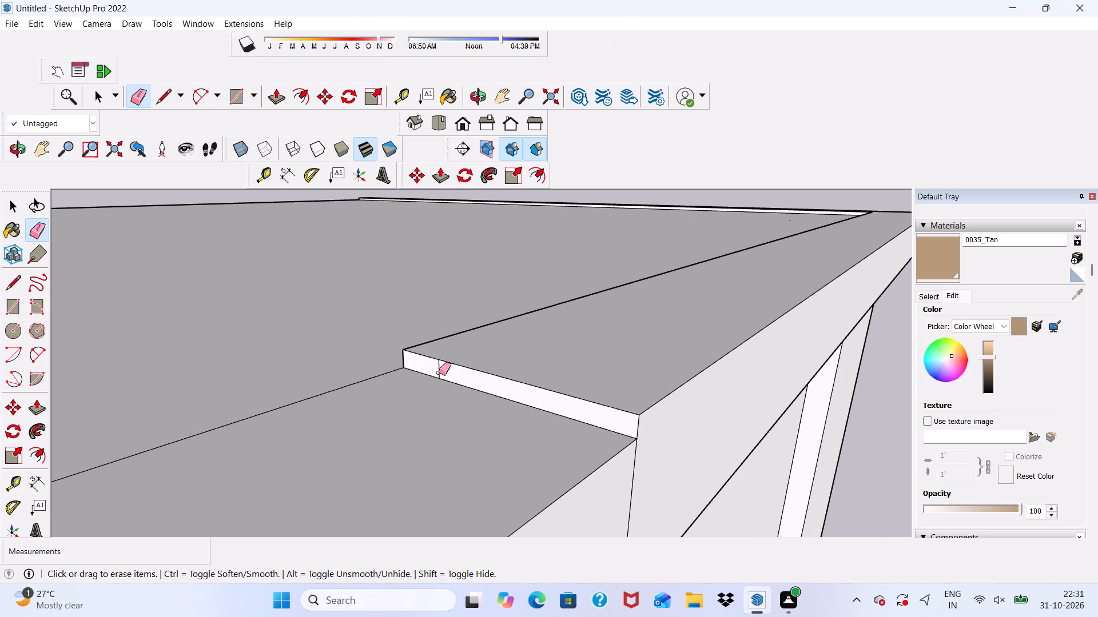
pyautogui.moveTo(439, 372); pyautogui.dragTo(445, 373)
# Push/Pull the lower strip section's top face up 1 1/8" to level with the raised section.
pyautogui.scroll(-4, 456, 376)
pyautogui.scroll(-6, 586, 344)
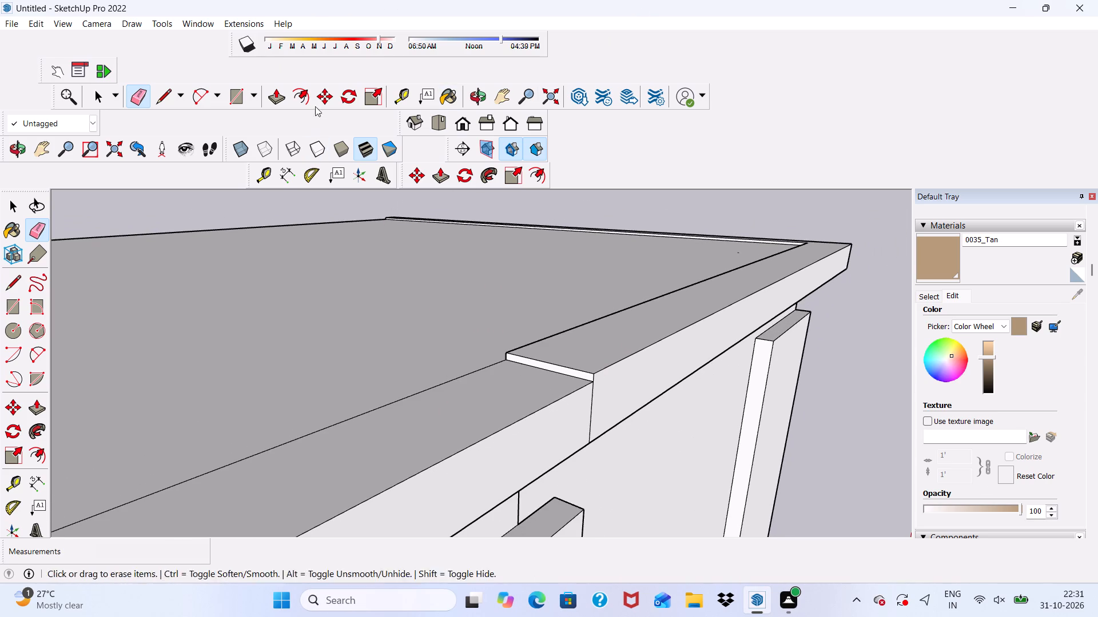
pyautogui.click(276, 91)
pyautogui.click(439, 414)
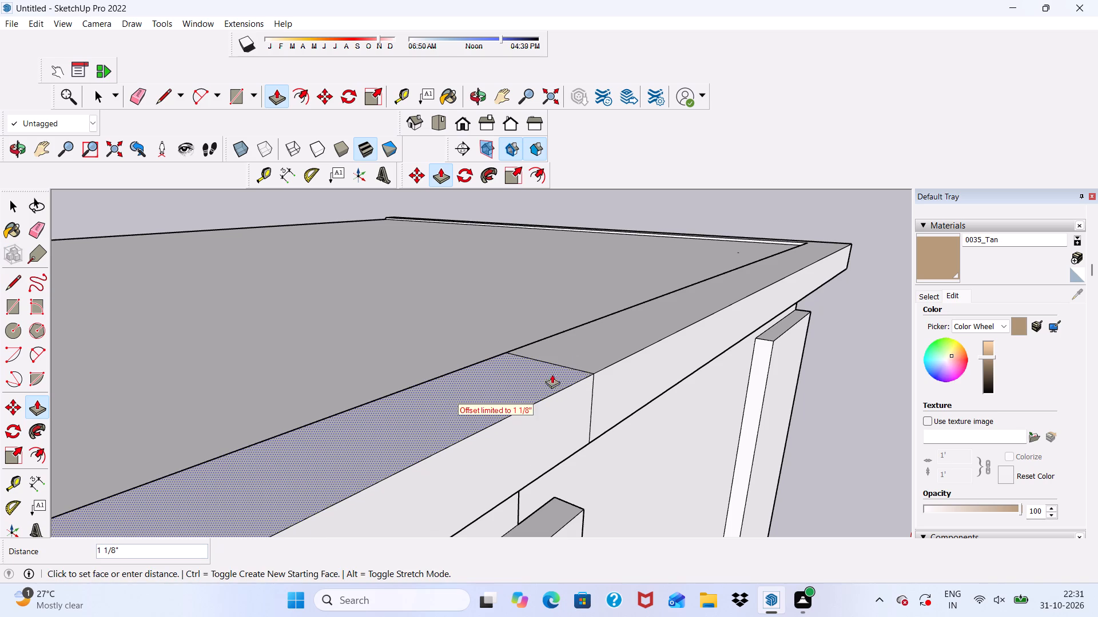
pyautogui.click(591, 358)
# Erase the seam between the two levelled strip sections on their inner and top faces.
pyautogui.scroll(-6, 567, 347)
pyautogui.moveTo(441, 407); pyautogui.dragTo(731, 422, button='middle')
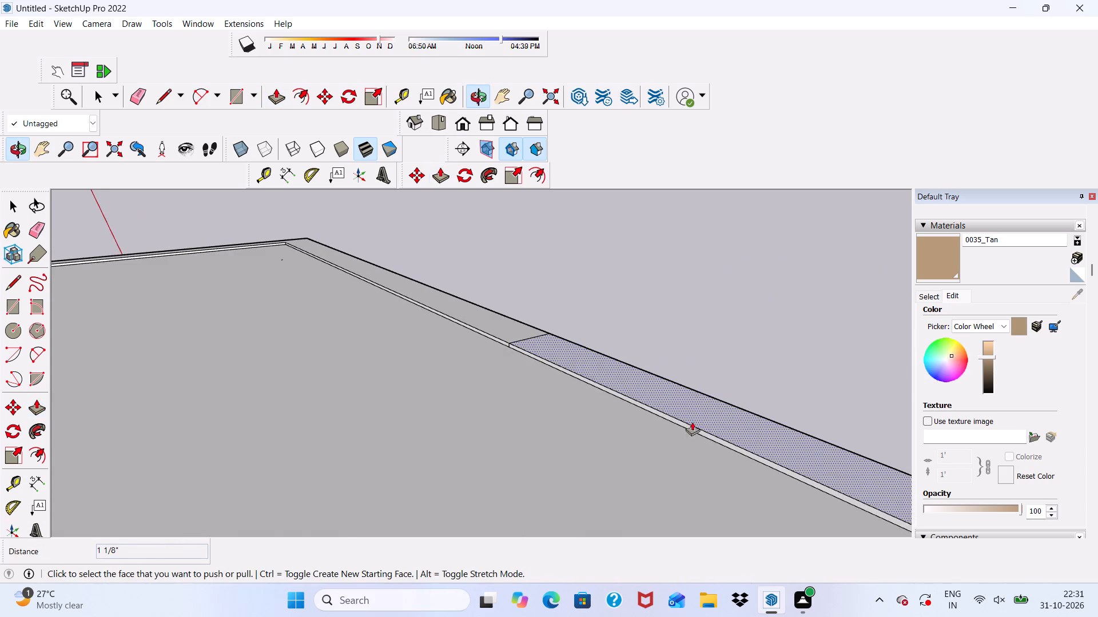
pyautogui.scroll(4, 506, 349)
pyautogui.scroll(-4, 532, 328)
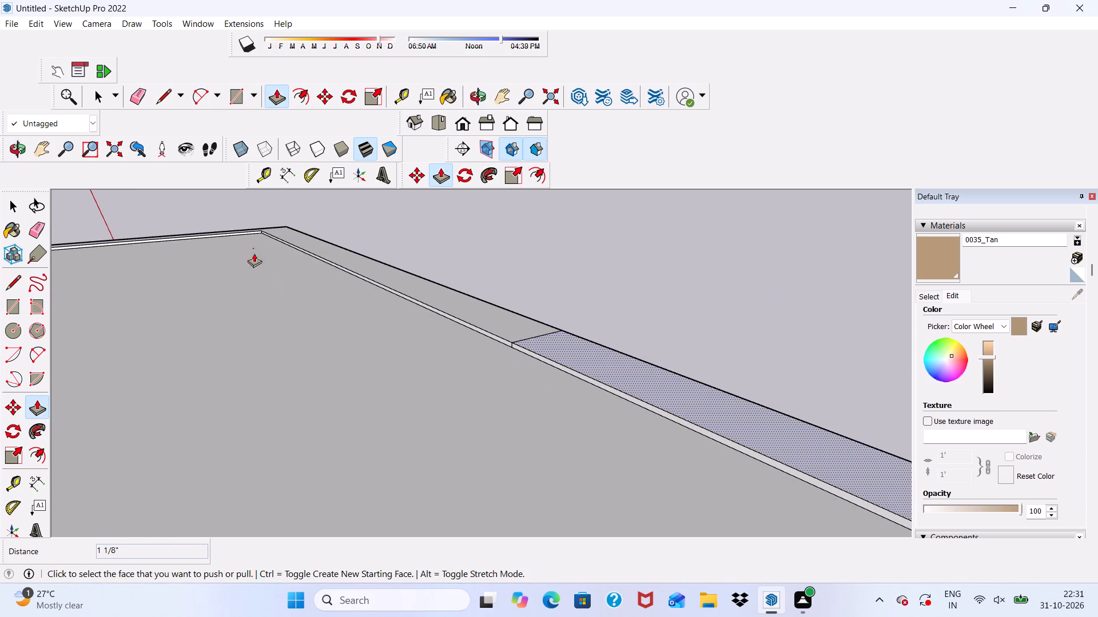
pyautogui.click(141, 86)
pyautogui.scroll(3, 634, 326)
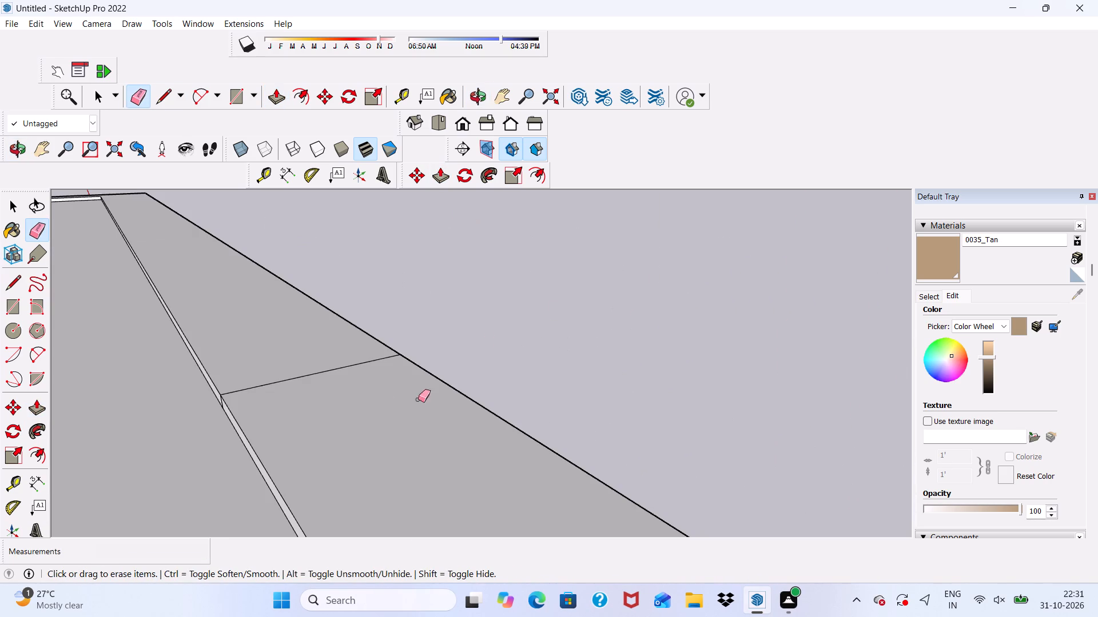
pyautogui.moveTo(333, 359); pyautogui.dragTo(333, 368)
pyautogui.scroll(3, 263, 398)
pyautogui.scroll(9, 215, 404)
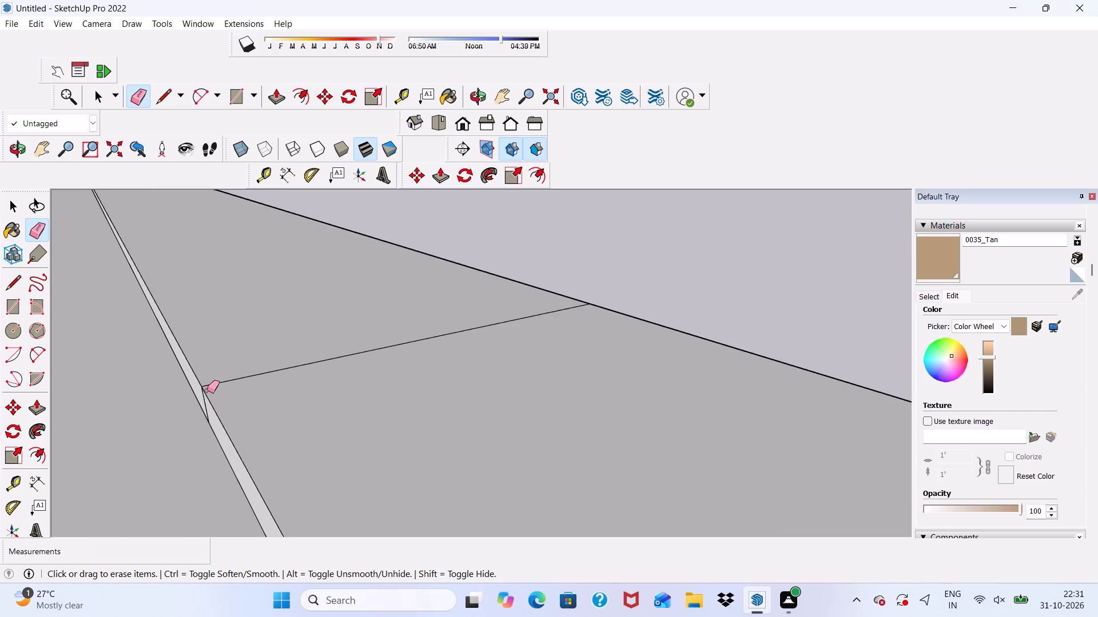
pyautogui.scroll(8, 207, 390)
pyautogui.click(206, 401)
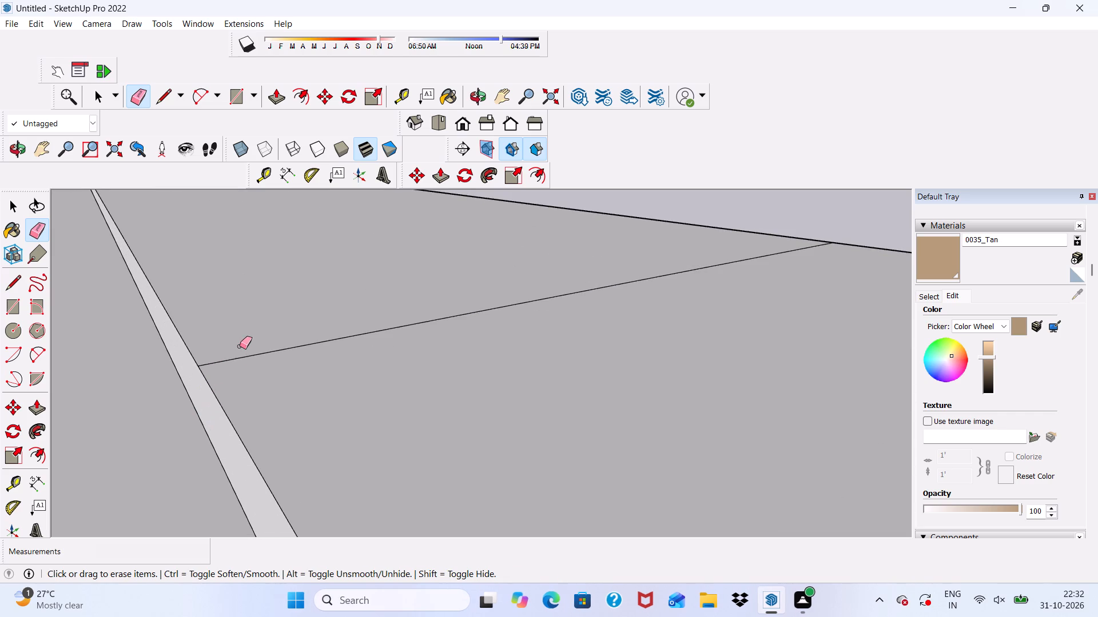
pyautogui.moveTo(240, 347); pyautogui.dragTo(244, 374)
pyautogui.scroll(-7, 268, 362)
pyautogui.moveTo(403, 322); pyautogui.dragTo(414, 346)
pyautogui.scroll(-6, 367, 339)
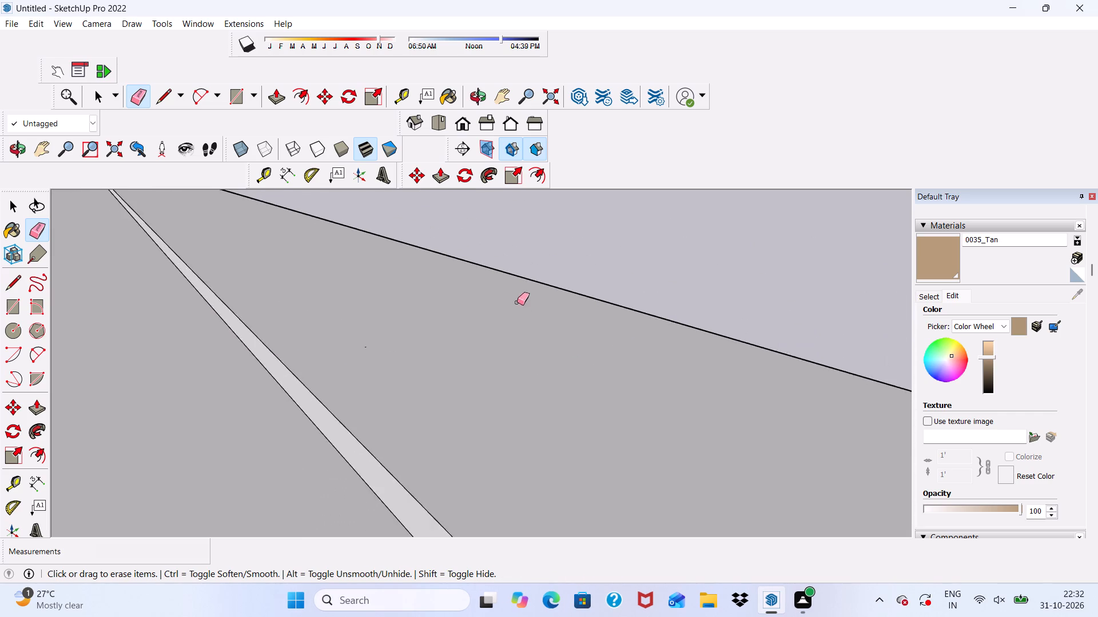
# Erase the remaining seam edges between the strip sections on the front face and the underside.
pyautogui.scroll(-10, 517, 302)
pyautogui.moveTo(667, 450); pyautogui.dragTo(188, 416, button='middle')
pyautogui.moveTo(417, 405); pyautogui.dragTo(464, 411)
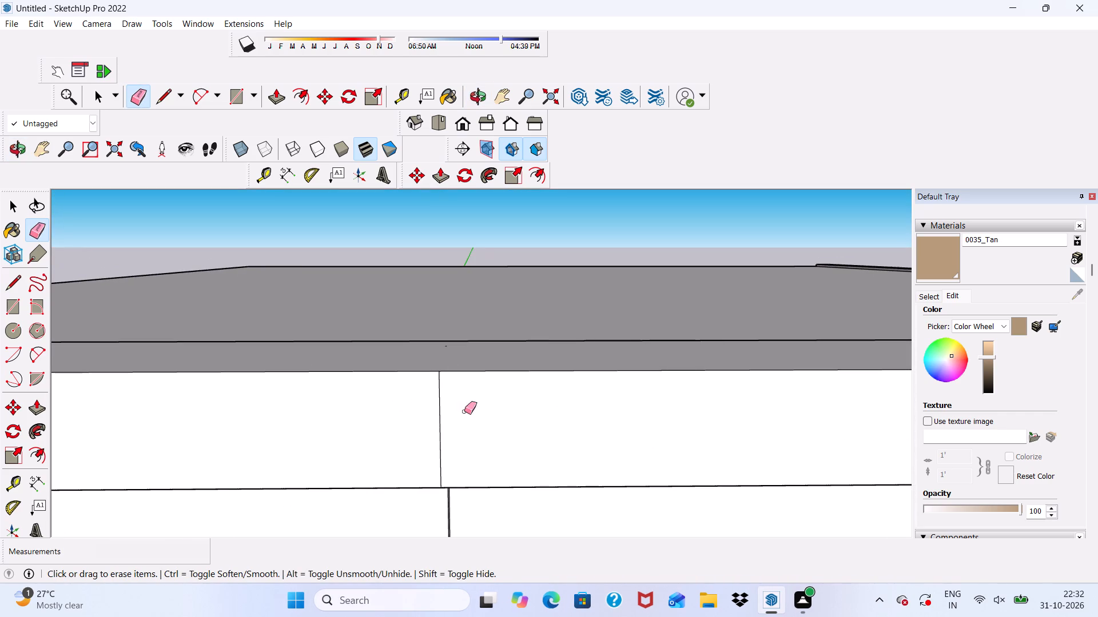
pyautogui.moveTo(464, 411); pyautogui.dragTo(480, 411)
pyautogui.scroll(-4, 475, 340)
pyautogui.scroll(3, 467, 425)
pyautogui.moveTo(455, 392); pyautogui.dragTo(442, 403)
pyautogui.scroll(-2, 439, 403)
pyautogui.moveTo(449, 399); pyautogui.dragTo(455, 247, button='middle')
pyautogui.scroll(-1, 455, 247)
pyautogui.scroll(12, 440, 315)
pyautogui.moveTo(469, 319); pyautogui.dragTo(443, 327)
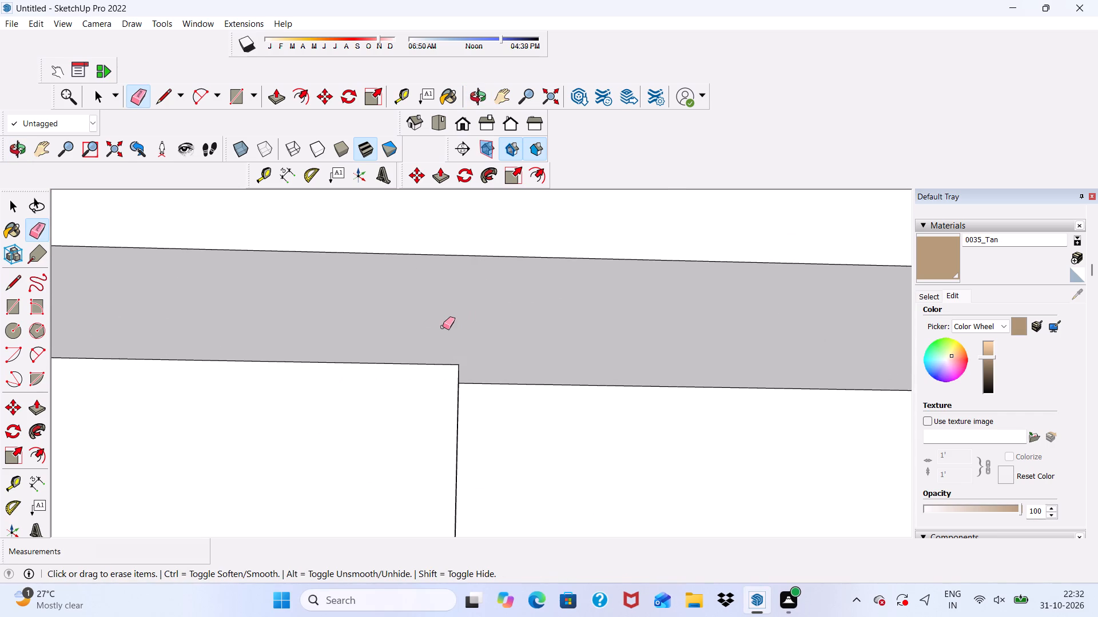
pyautogui.scroll(-20, 443, 327)
pyautogui.scroll(-5, 443, 327)
# Examine the rooftop block's top strip and the building's facade from several angles.
pyautogui.moveTo(541, 390); pyautogui.dragTo(545, 463, button='middle')
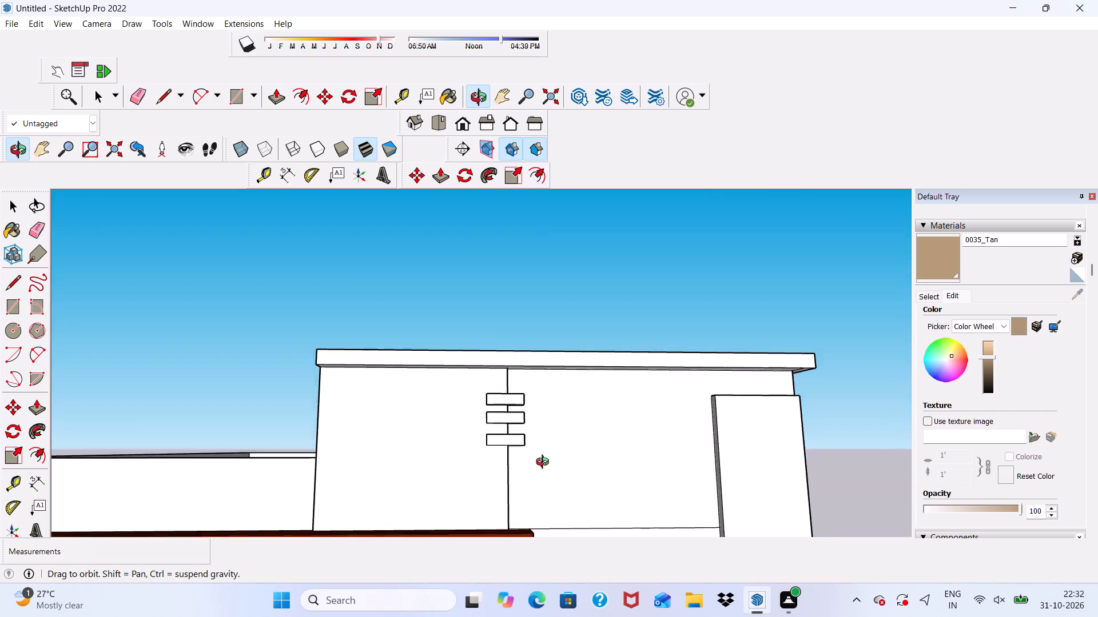
pyautogui.moveTo(545, 463); pyautogui.dragTo(503, 484, button='middle')
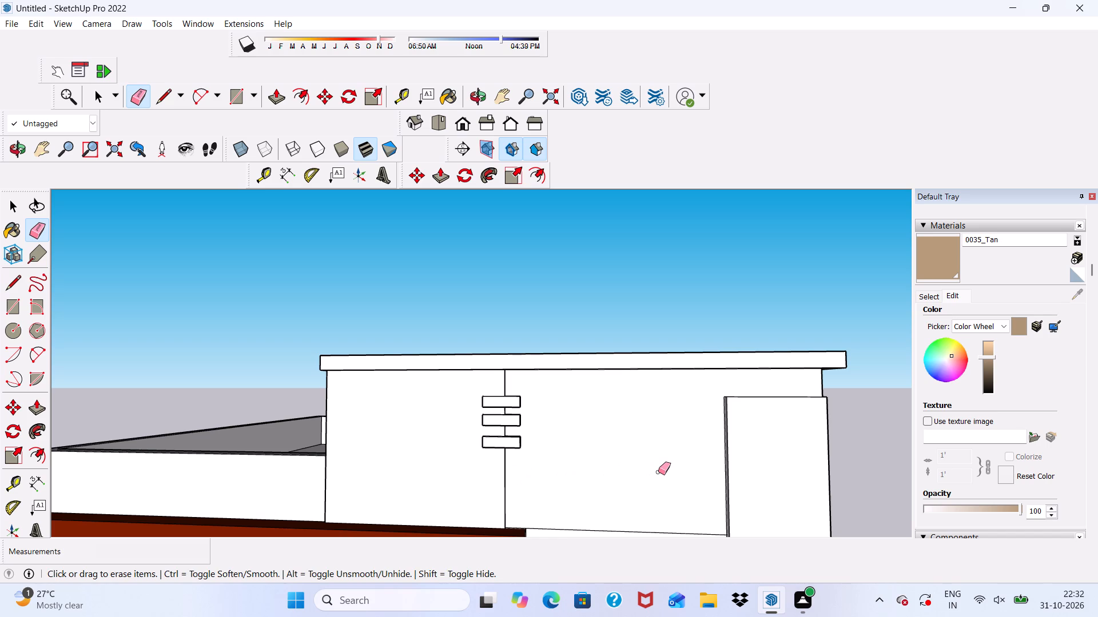
pyautogui.press('space')
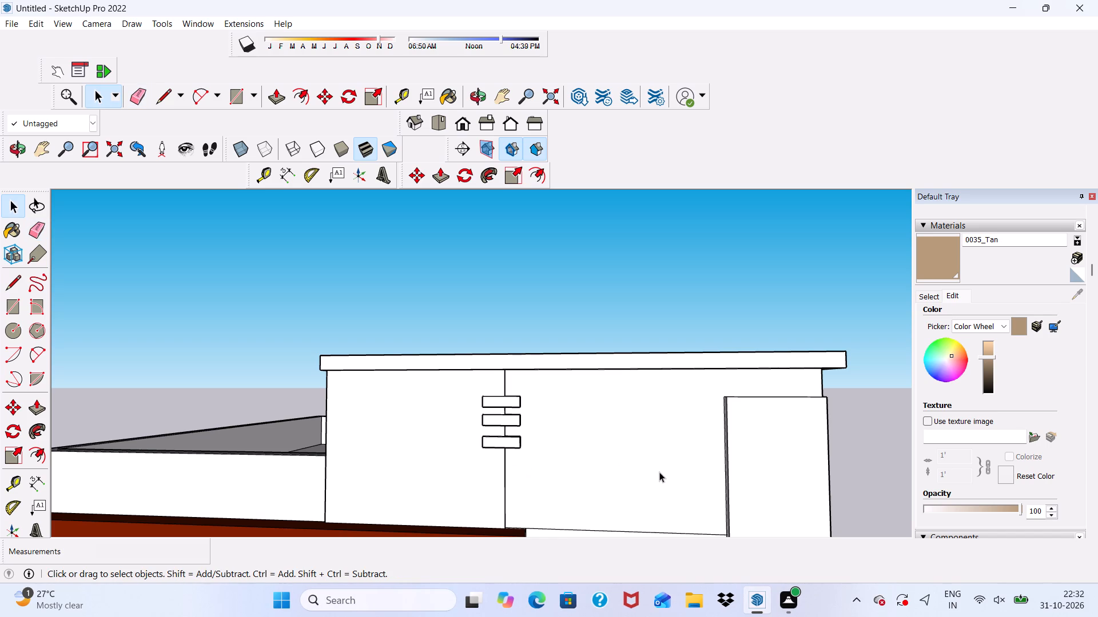
pyautogui.scroll(-7, 643, 420)
pyautogui.moveTo(620, 434); pyautogui.dragTo(591, 430, button='middle')
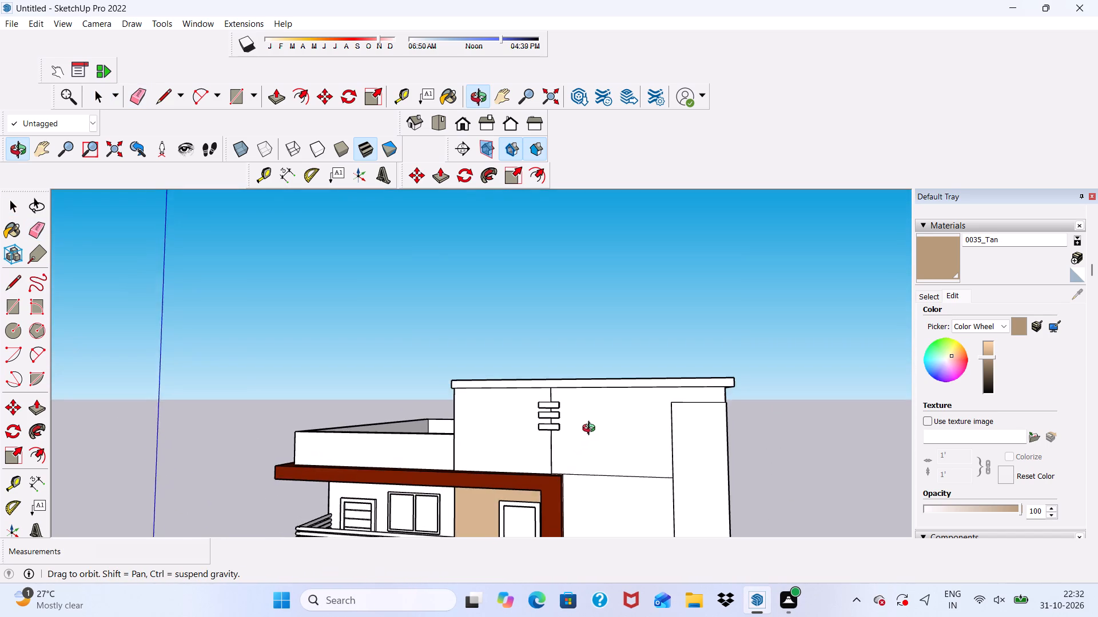
pyautogui.moveTo(591, 430); pyautogui.dragTo(593, 430, button='middle')
pyautogui.scroll(-5, 622, 219)
pyautogui.scroll(1, 607, 520)
pyautogui.moveTo(607, 520); pyautogui.dragTo(695, 529, button='middle')
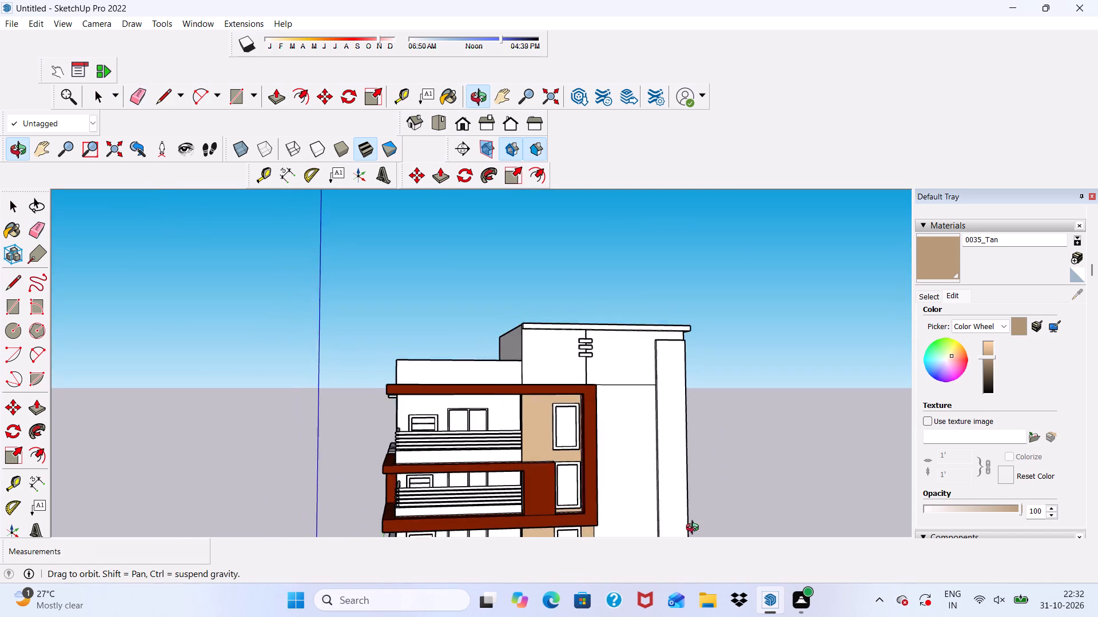
pyautogui.moveTo(695, 529); pyautogui.dragTo(698, 532, button='middle')
pyautogui.scroll(3, 662, 419)
pyautogui.scroll(-9, 628, 314)
pyautogui.moveTo(639, 488); pyautogui.dragTo(601, 404, button='middle')
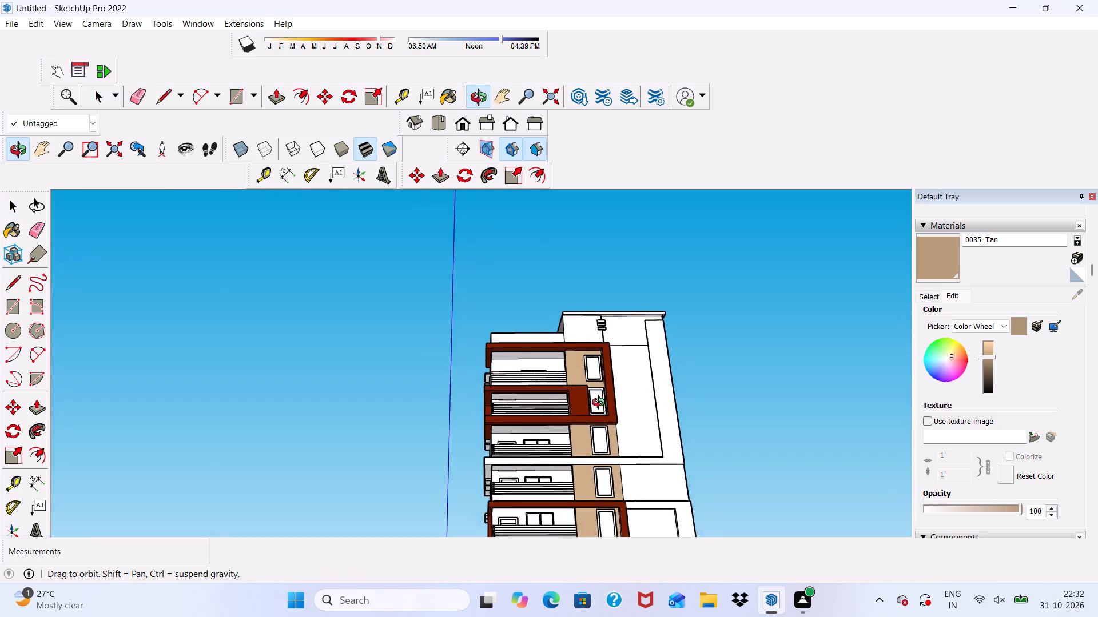
pyautogui.moveTo(601, 404); pyautogui.dragTo(595, 428, button='middle')
pyautogui.scroll(1, 600, 406)
pyautogui.scroll(-8, 617, 309)
pyautogui.moveTo(649, 419); pyautogui.dragTo(647, 484, button='middle')
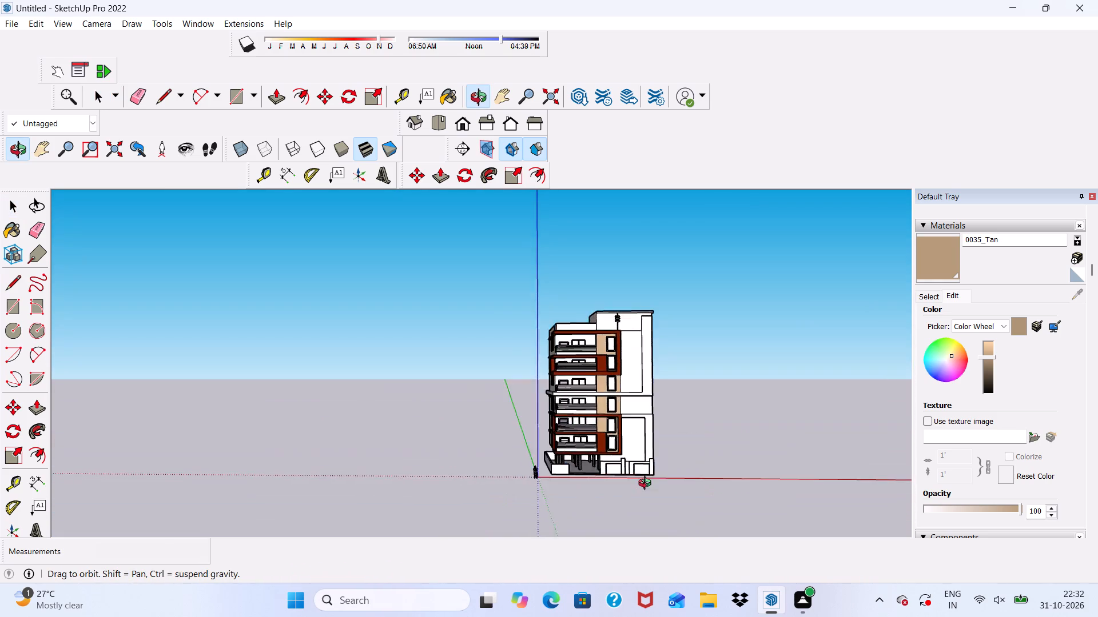
pyautogui.moveTo(647, 484); pyautogui.dragTo(643, 501, button='middle')
pyautogui.scroll(3, 616, 403)
# Paint the rooftop block's front wall section above the tan window bay with the 0035_Tan material.
pyautogui.click(951, 259)
pyautogui.scroll(3, 665, 250)
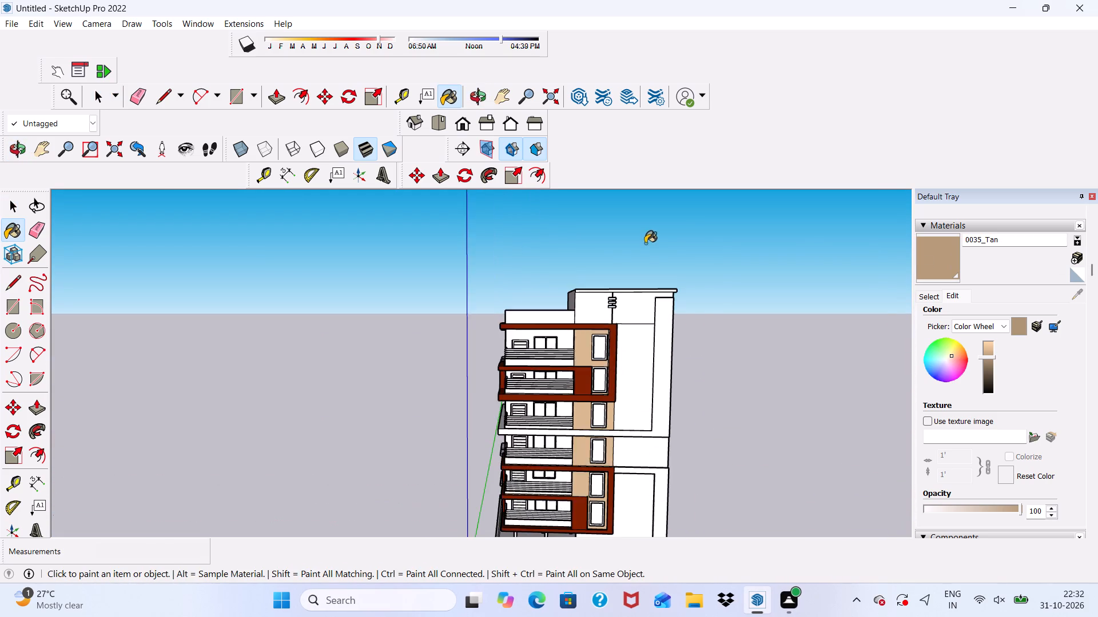
pyautogui.scroll(9, 645, 243)
pyautogui.click(600, 293)
pyautogui.scroll(5, 638, 310)
pyautogui.moveTo(649, 299); pyautogui.dragTo(591, 337, button='middle')
pyautogui.scroll(4, 591, 337)
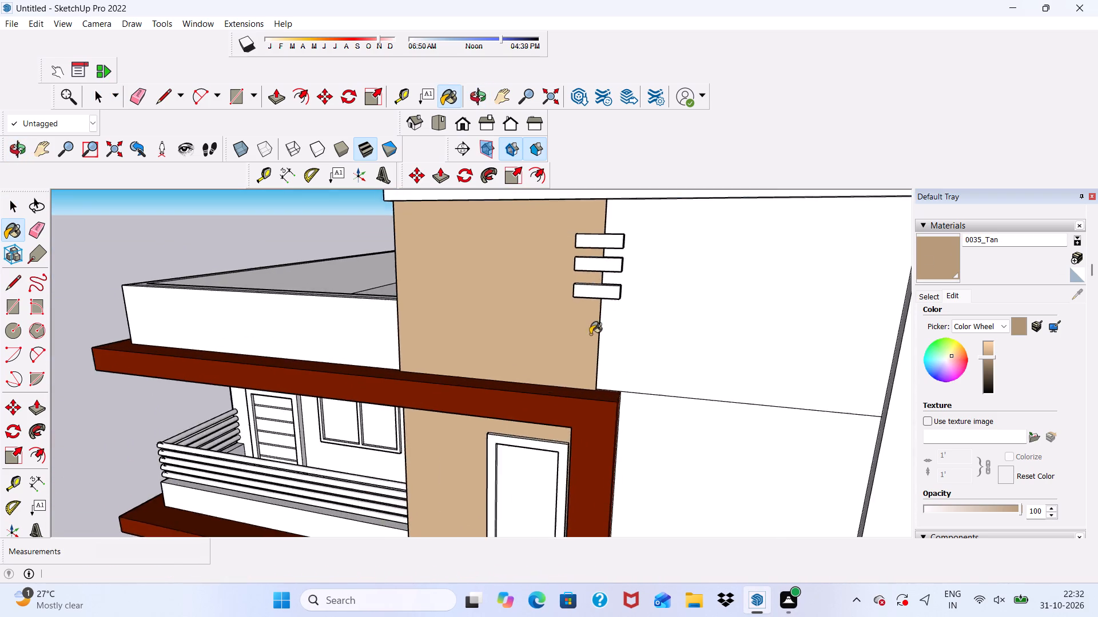
# Paint the narrow return face beside the three small bars on the rooftop block with 0035_Tan.
pyautogui.scroll(-1, 596, 329)
pyautogui.scroll(4, 606, 326)
pyautogui.moveTo(606, 324); pyautogui.dragTo(503, 317, button='middle')
pyautogui.scroll(9, 508, 311)
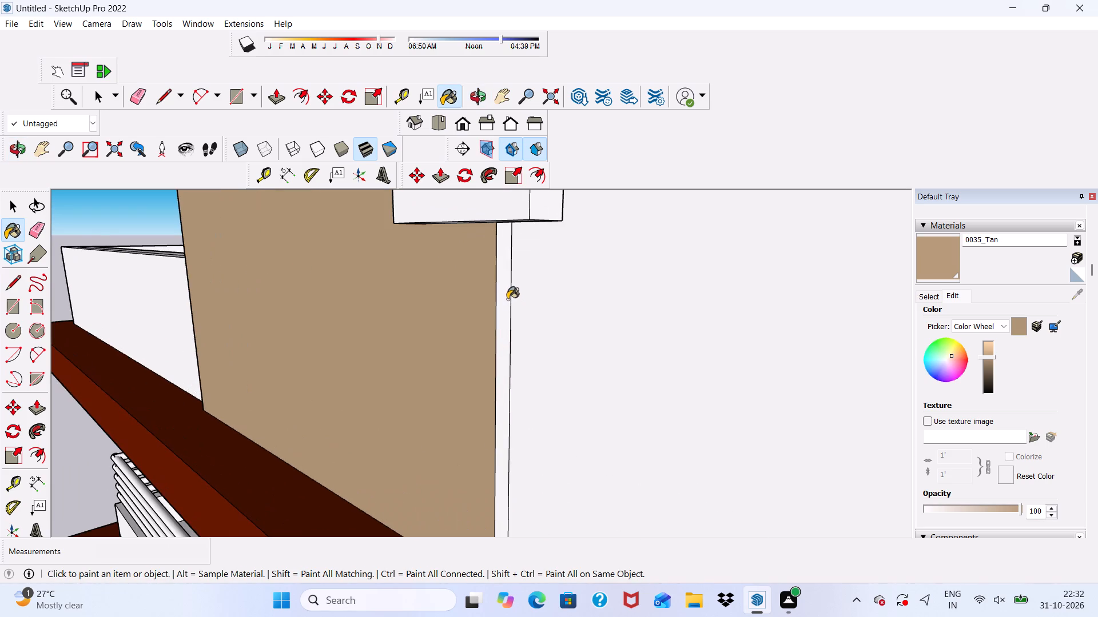
pyautogui.click(507, 299)
# Paint the lower part of the narrow outer side face, beside the roof parapet, with 0035_Tan.
pyautogui.scroll(-11, 514, 320)
pyautogui.moveTo(547, 441); pyautogui.dragTo(985, 402, button='middle')
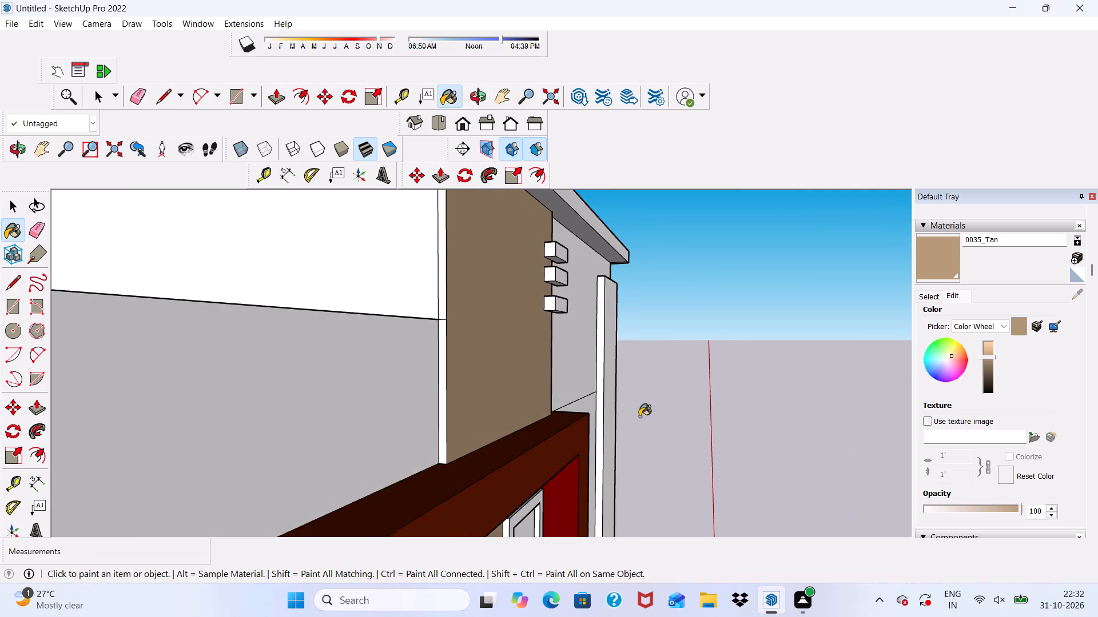
pyautogui.scroll(2, 458, 410)
pyautogui.scroll(-1, 435, 386)
pyautogui.scroll(2, 447, 379)
pyautogui.click(437, 377)
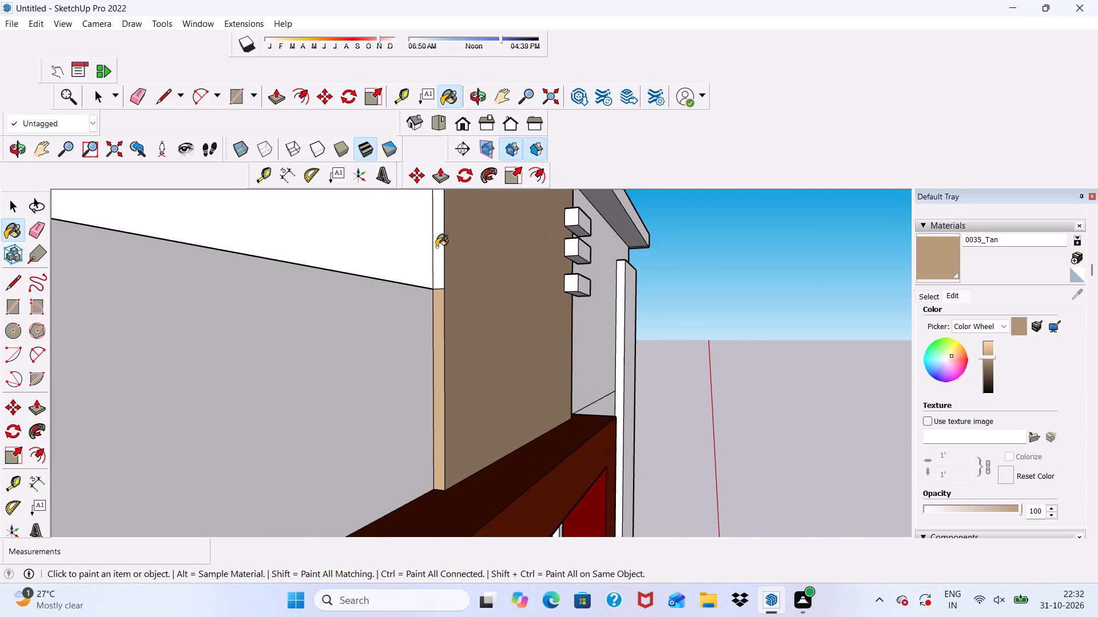
# Paint the upper part of the rooftop block's narrow outer side face with 0035_Tan.
pyautogui.click(436, 247)
# Examine the painted facade from the rooftop block down to the ground-floor boundary wall.
pyautogui.scroll(-14, 446, 258)
pyautogui.moveTo(643, 430); pyautogui.dragTo(499, 395, button='middle')
pyautogui.scroll(-8, 516, 341)
pyautogui.scroll(4, 591, 439)
pyautogui.scroll(-7, 531, 236)
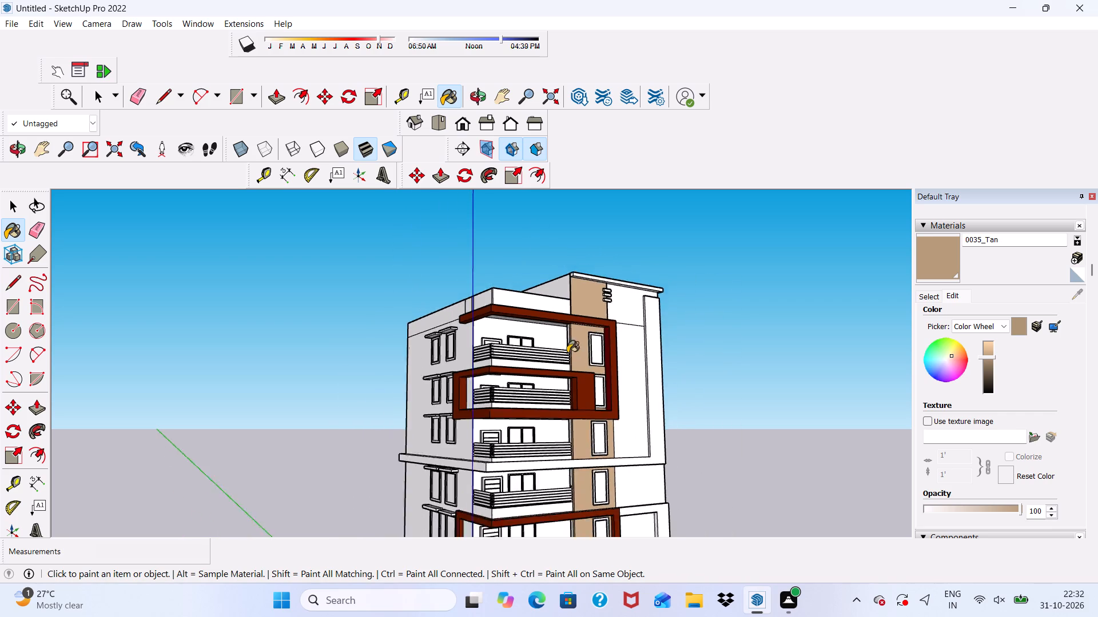
pyautogui.scroll(-2, 567, 353)
pyautogui.moveTo(499, 449); pyautogui.dragTo(383, 486, button='middle')
pyautogui.scroll(-1, 691, 432)
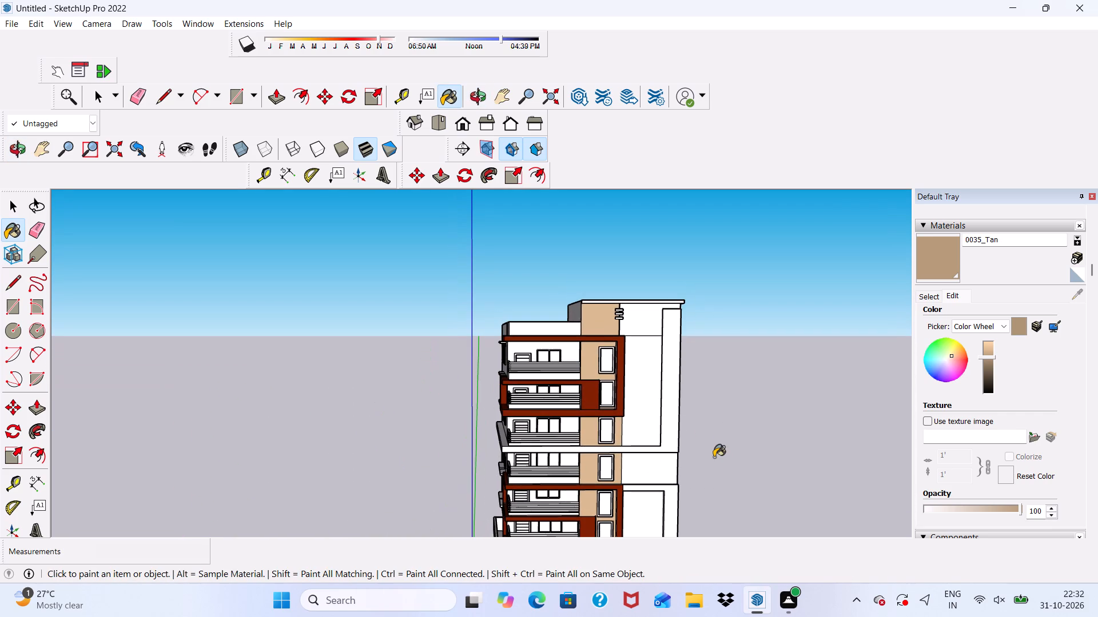
pyautogui.scroll(3, 666, 363)
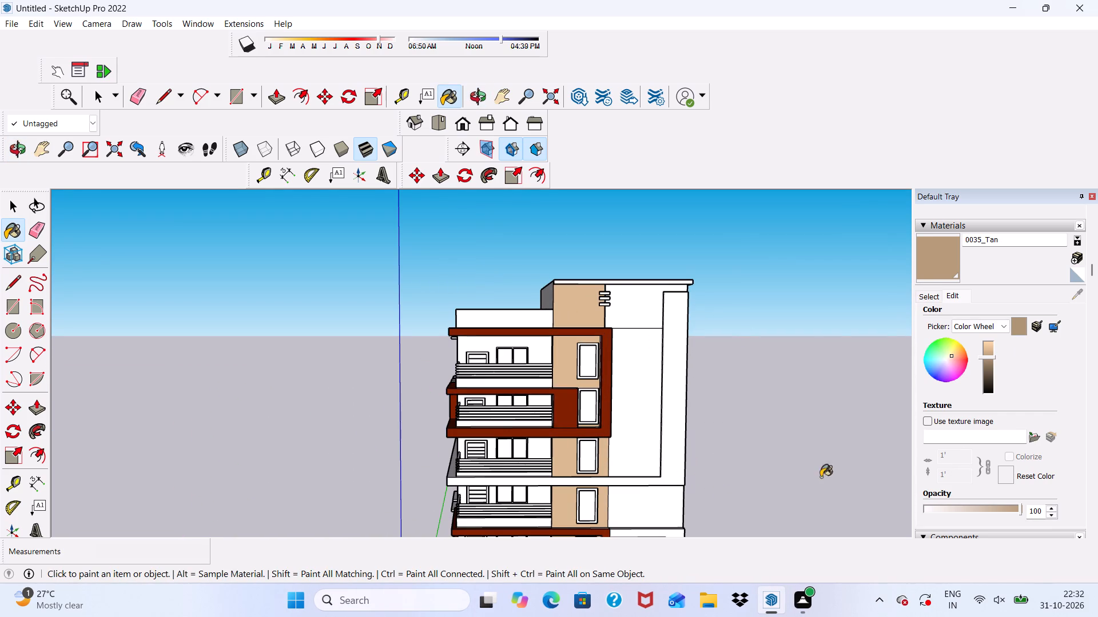
pyautogui.scroll(-10, 641, 370)
pyautogui.scroll(9, 626, 480)
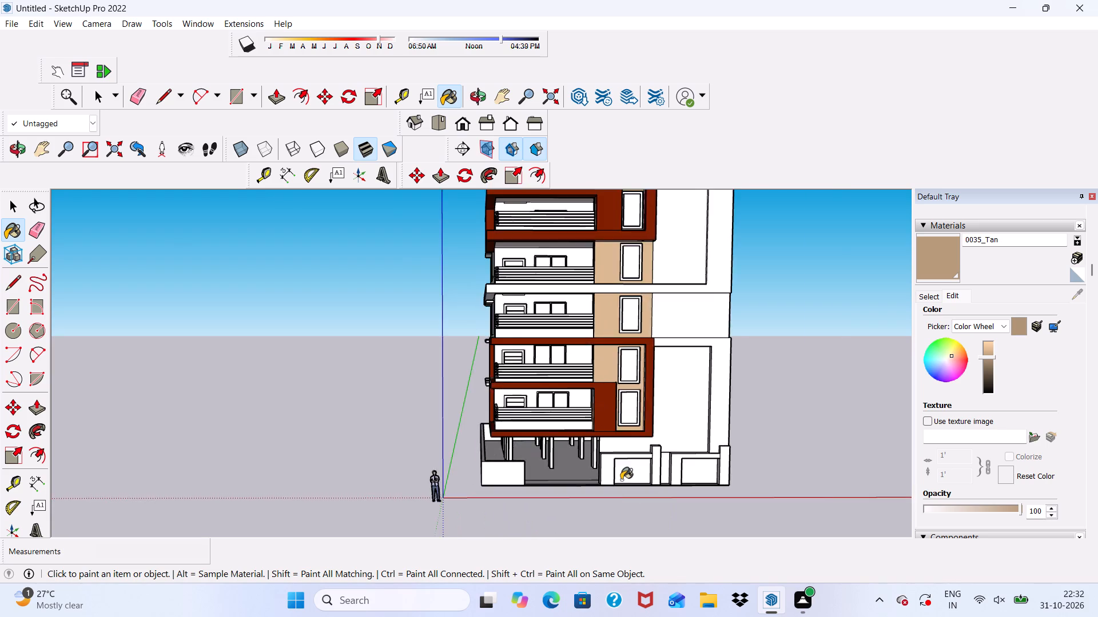
# Draw a rectangle about 7' 11" by 1' 10 9/16" across the top of the boundary wall's recessed panel nearest the parking opening.
pyautogui.scroll(5, 621, 480)
pyautogui.moveTo(635, 499); pyautogui.dragTo(579, 474, button='middle')
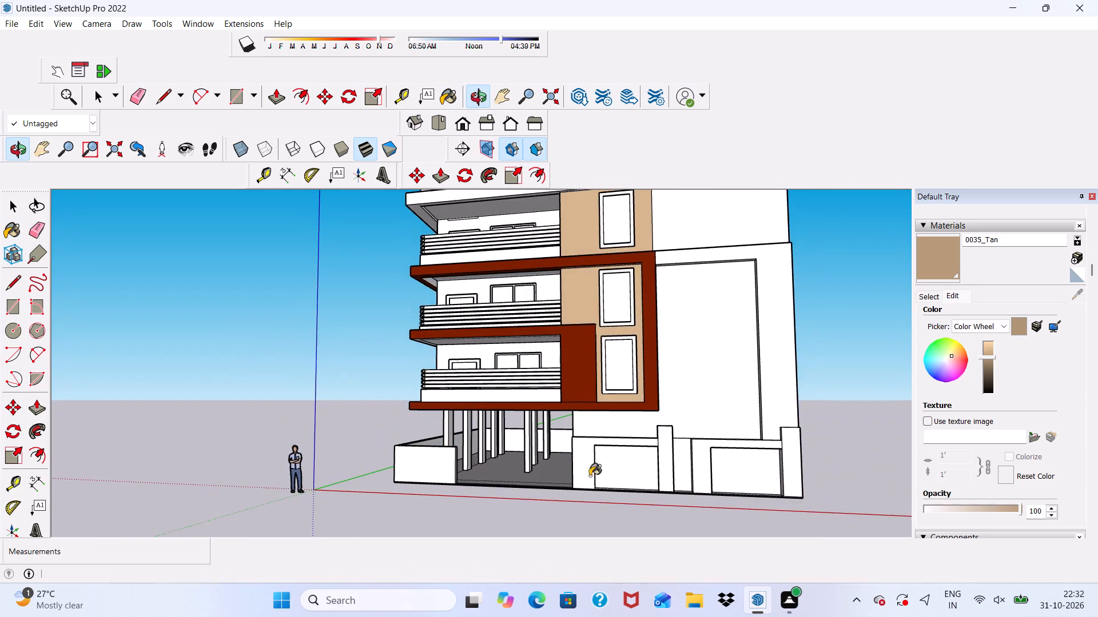
pyautogui.scroll(3, 628, 467)
pyautogui.click(235, 87)
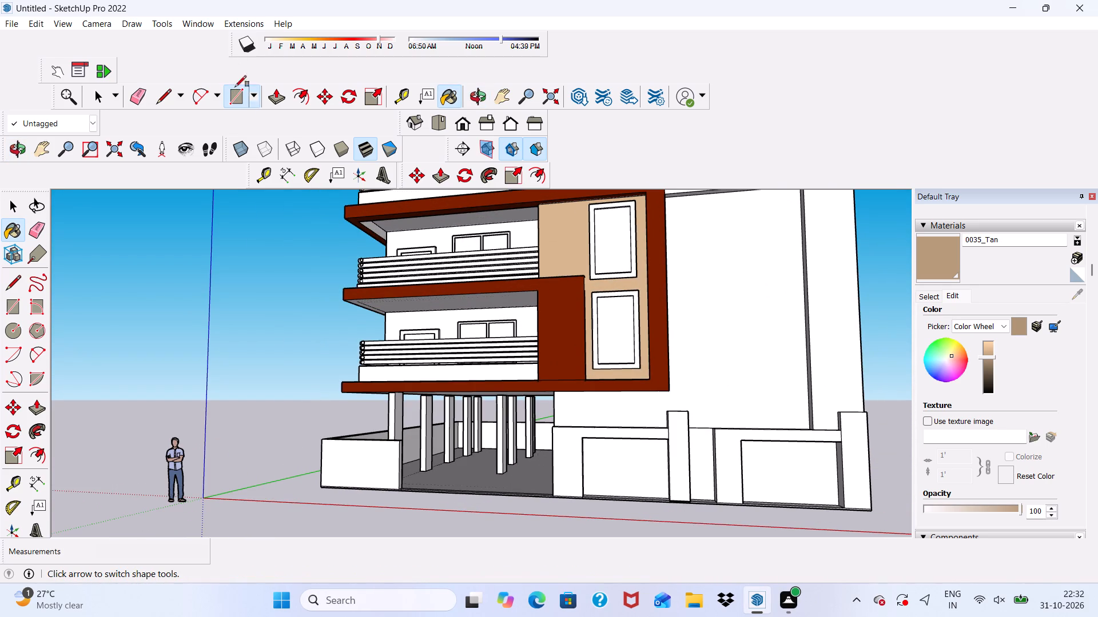
pyautogui.scroll(4, 779, 506)
pyautogui.moveTo(779, 506); pyautogui.dragTo(729, 439, button='middle')
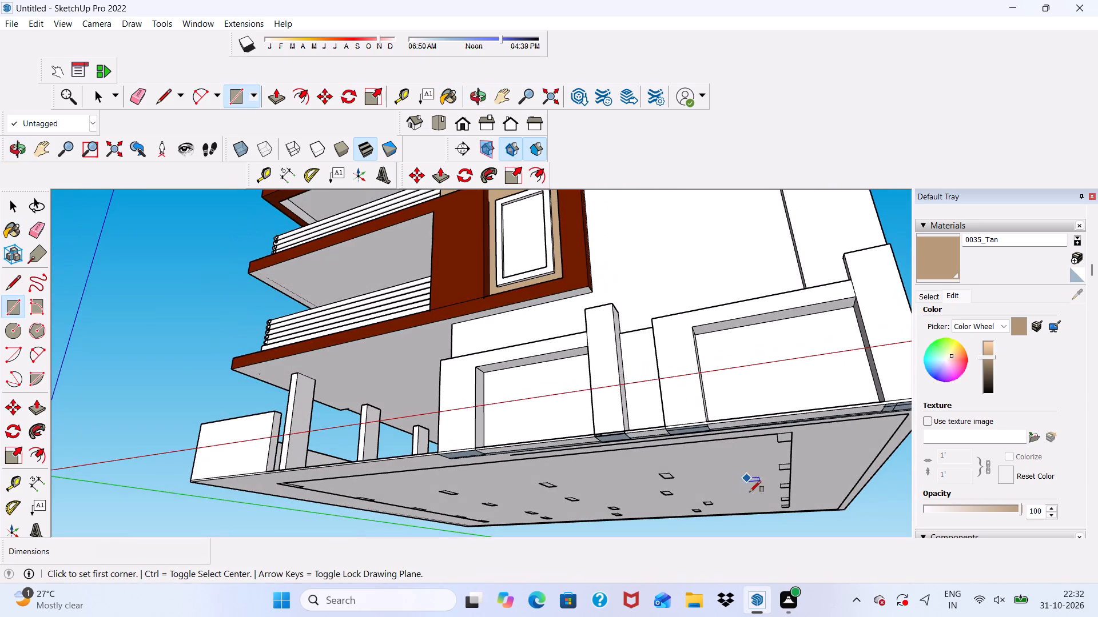
pyautogui.click(285, 83)
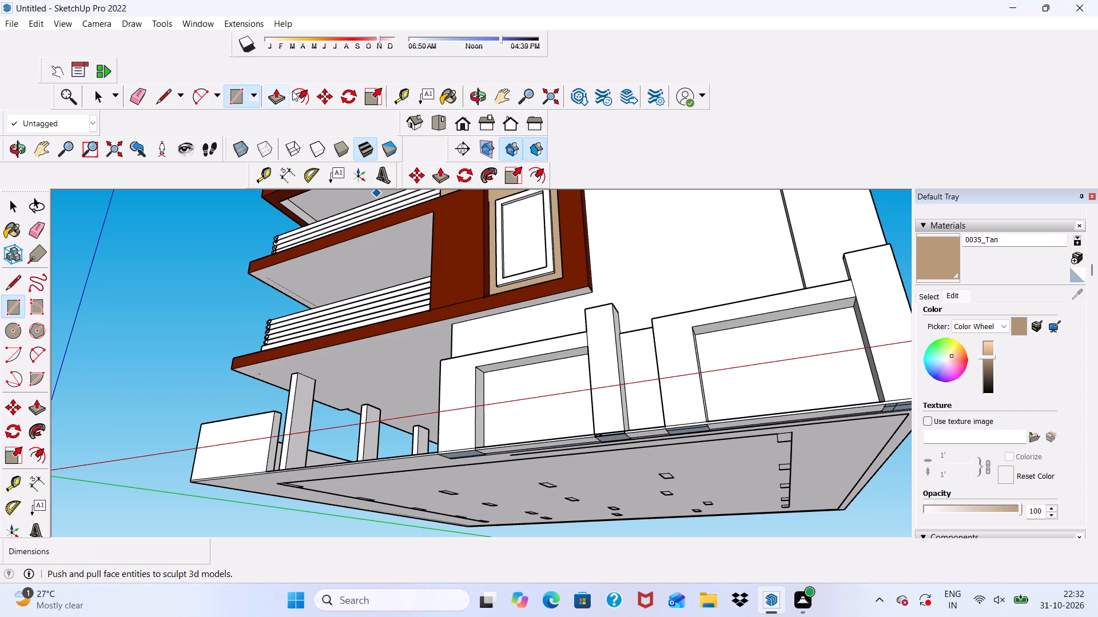
pyautogui.click(238, 98)
pyautogui.scroll(3, 563, 519)
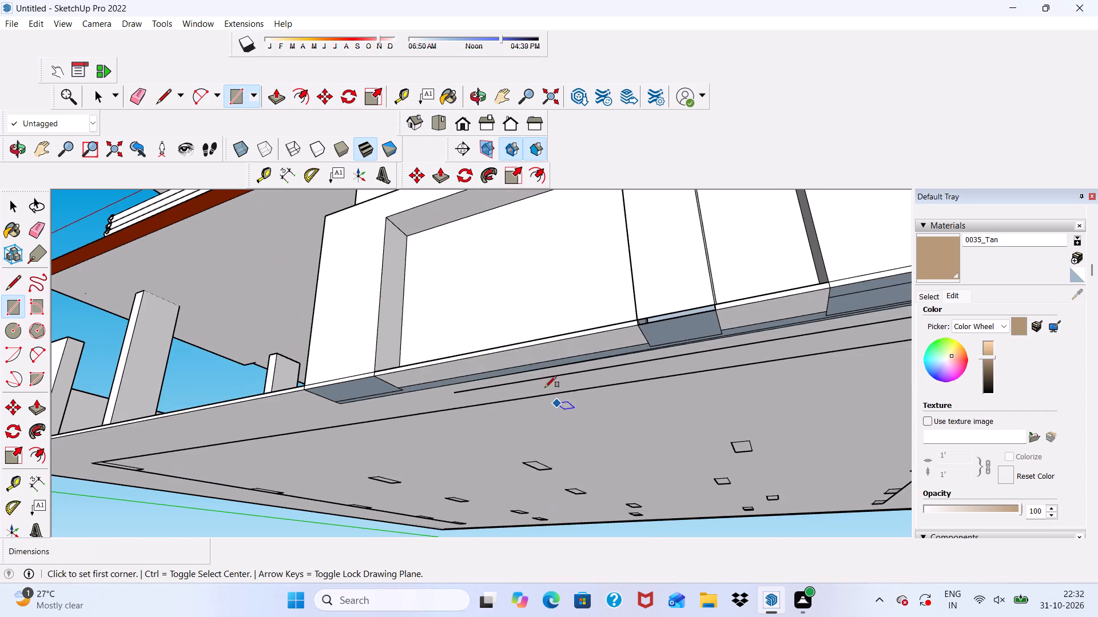
pyautogui.scroll(3, 417, 250)
pyautogui.click(404, 231)
pyautogui.scroll(-2, 532, 322)
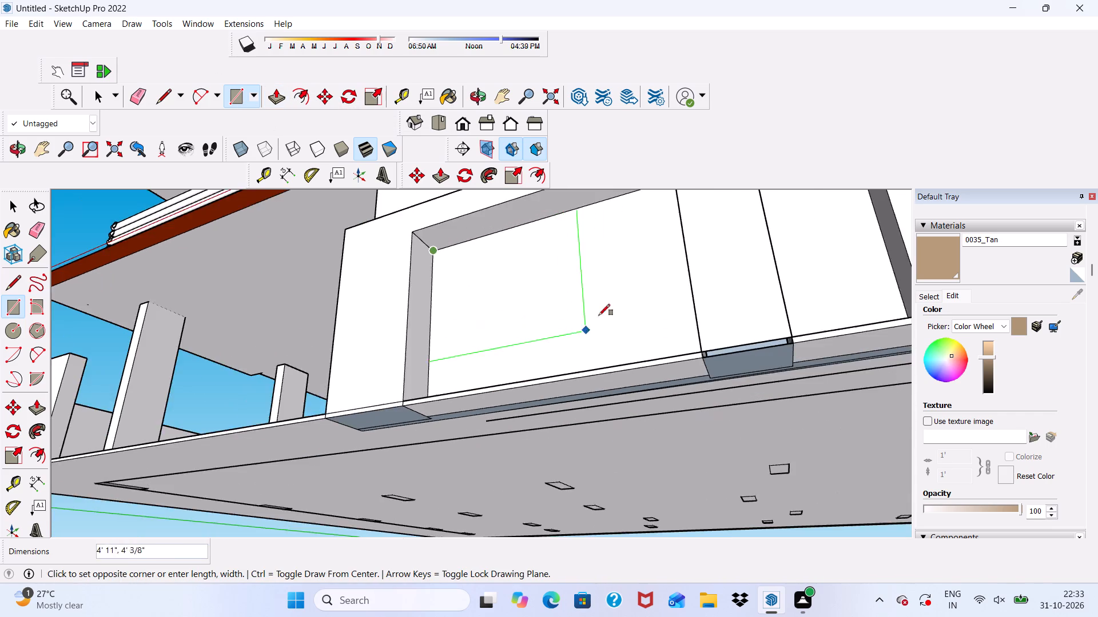
pyautogui.scroll(-3, 599, 315)
pyautogui.moveTo(620, 293); pyautogui.dragTo(703, 328, button='middle')
pyautogui.scroll(7, 711, 323)
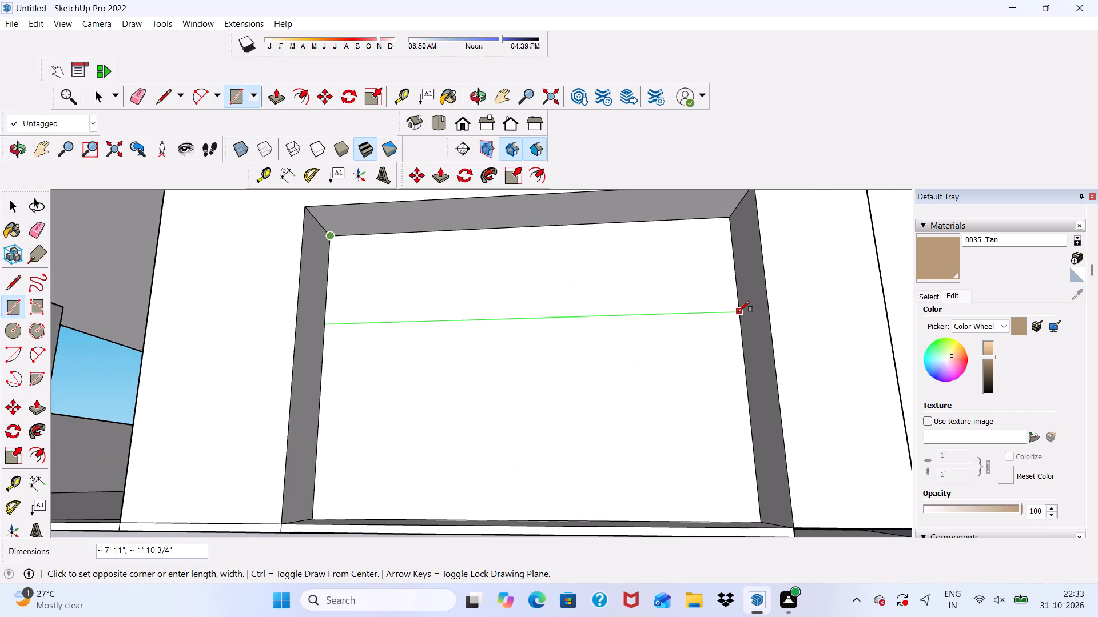
pyautogui.click(736, 311)
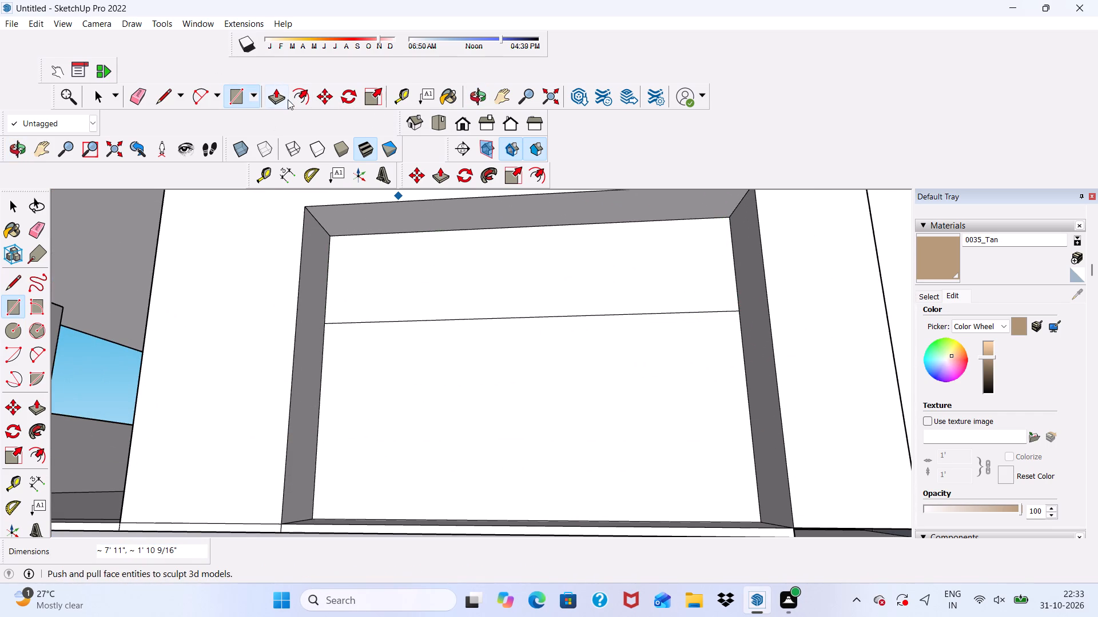
# Push/Pull that panel's top strip outward by about 7 7/8".
pyautogui.click(274, 94)
pyautogui.click(400, 279)
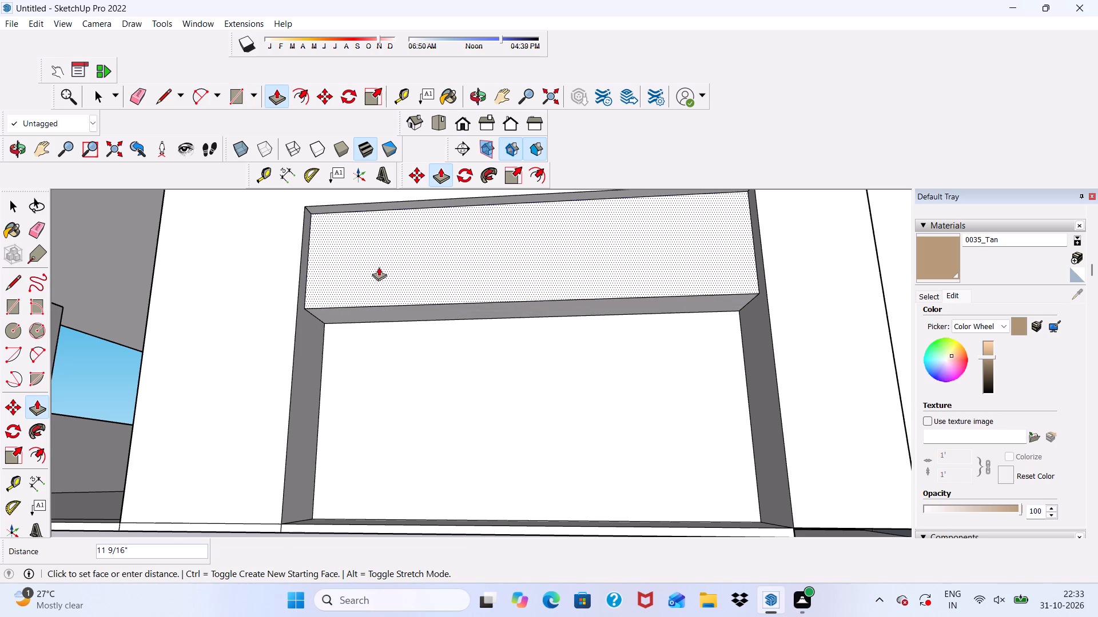
pyautogui.click(376, 279)
pyautogui.scroll(-5, 388, 295)
pyautogui.scroll(1, 489, 358)
pyautogui.moveTo(490, 358); pyautogui.dragTo(507, 387, button='middle')
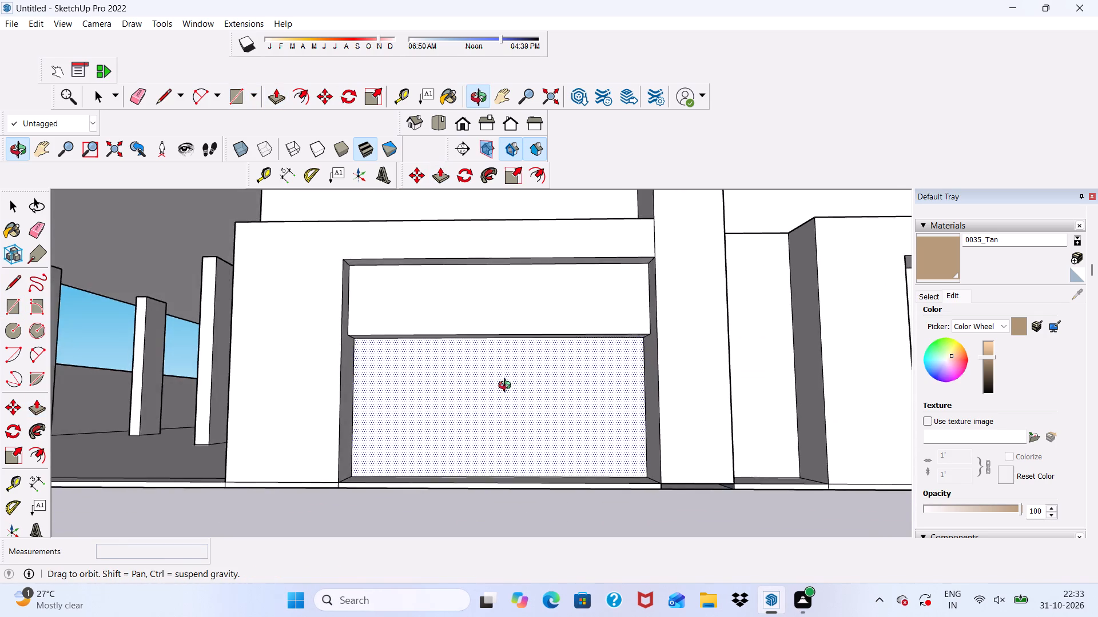
pyautogui.moveTo(507, 387); pyautogui.dragTo(479, 406, button='middle')
pyautogui.scroll(-4, 444, 380)
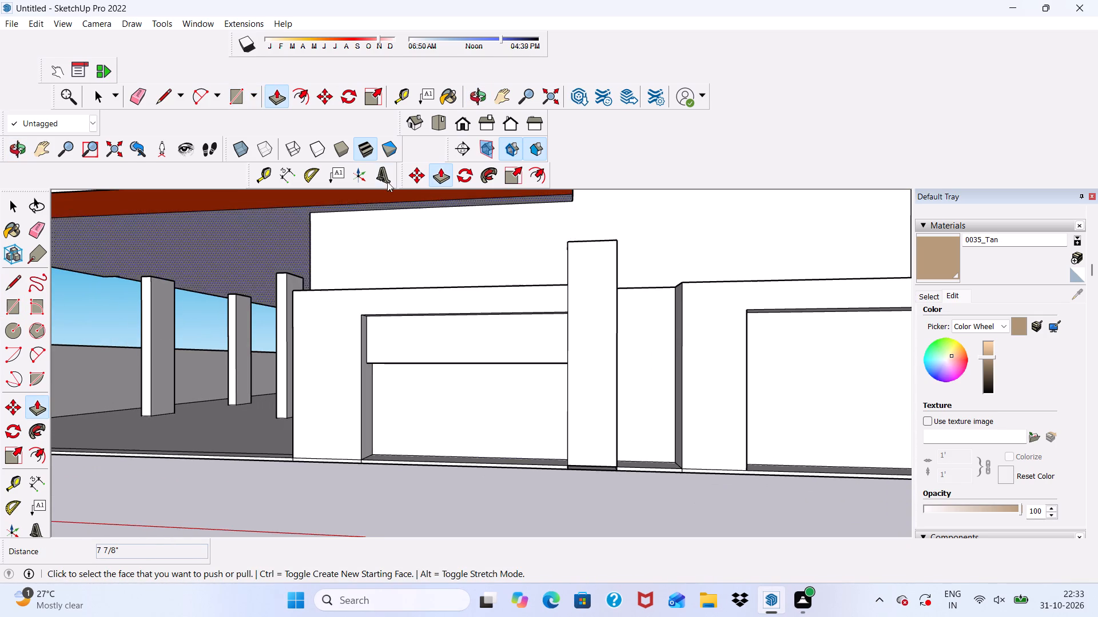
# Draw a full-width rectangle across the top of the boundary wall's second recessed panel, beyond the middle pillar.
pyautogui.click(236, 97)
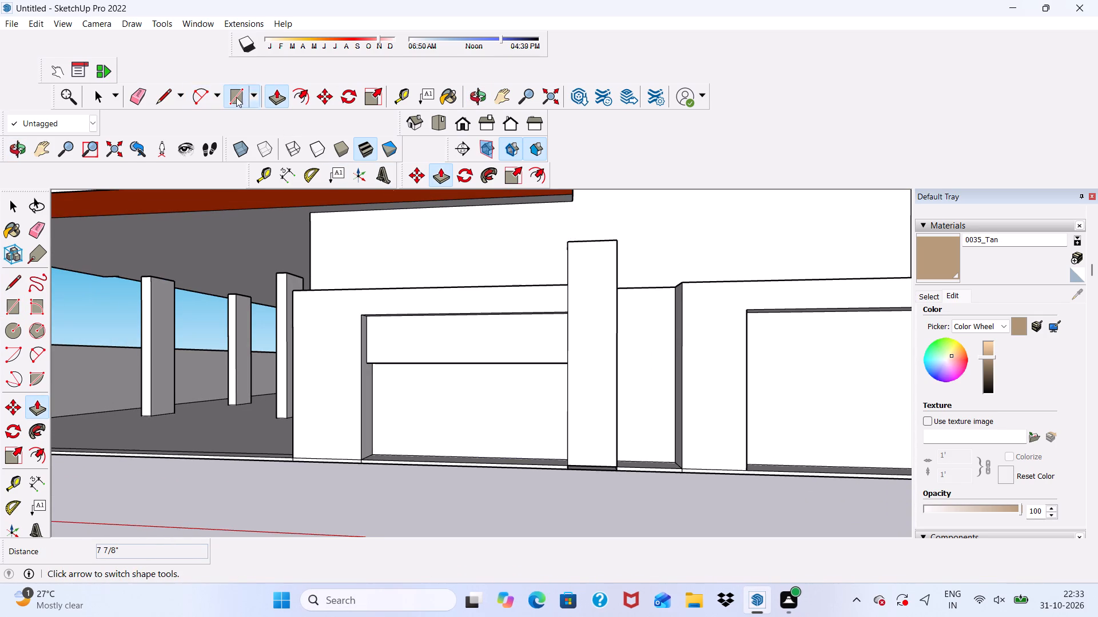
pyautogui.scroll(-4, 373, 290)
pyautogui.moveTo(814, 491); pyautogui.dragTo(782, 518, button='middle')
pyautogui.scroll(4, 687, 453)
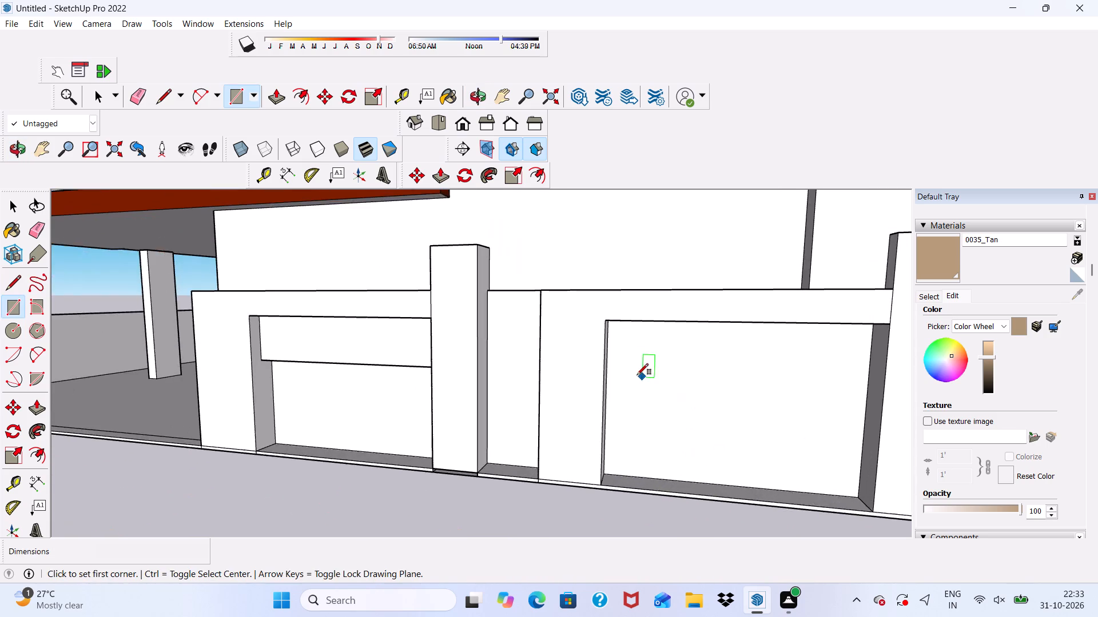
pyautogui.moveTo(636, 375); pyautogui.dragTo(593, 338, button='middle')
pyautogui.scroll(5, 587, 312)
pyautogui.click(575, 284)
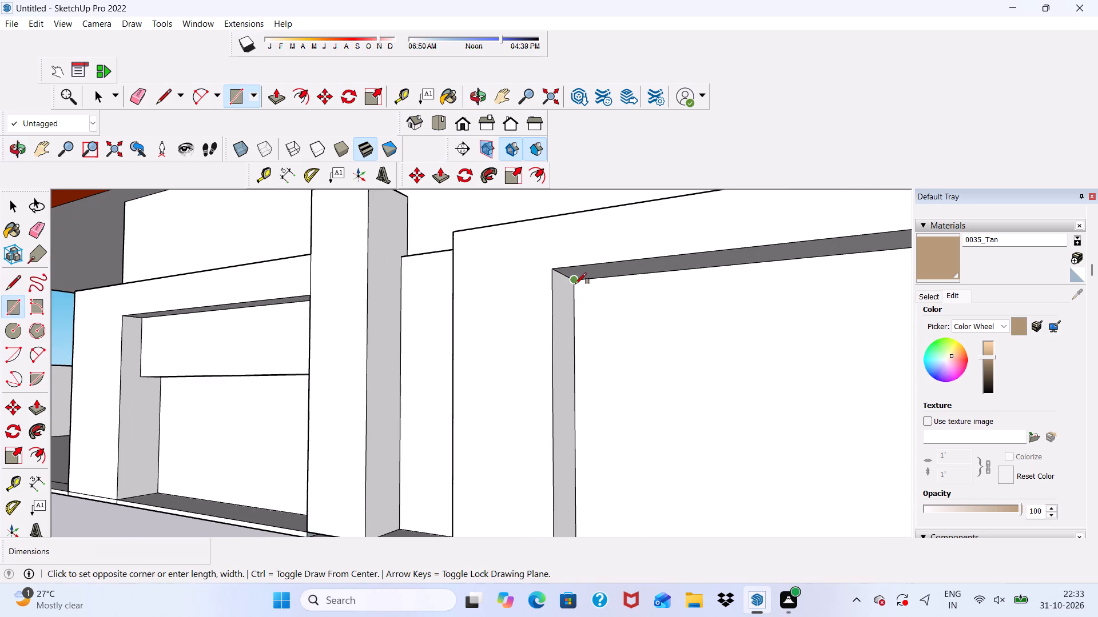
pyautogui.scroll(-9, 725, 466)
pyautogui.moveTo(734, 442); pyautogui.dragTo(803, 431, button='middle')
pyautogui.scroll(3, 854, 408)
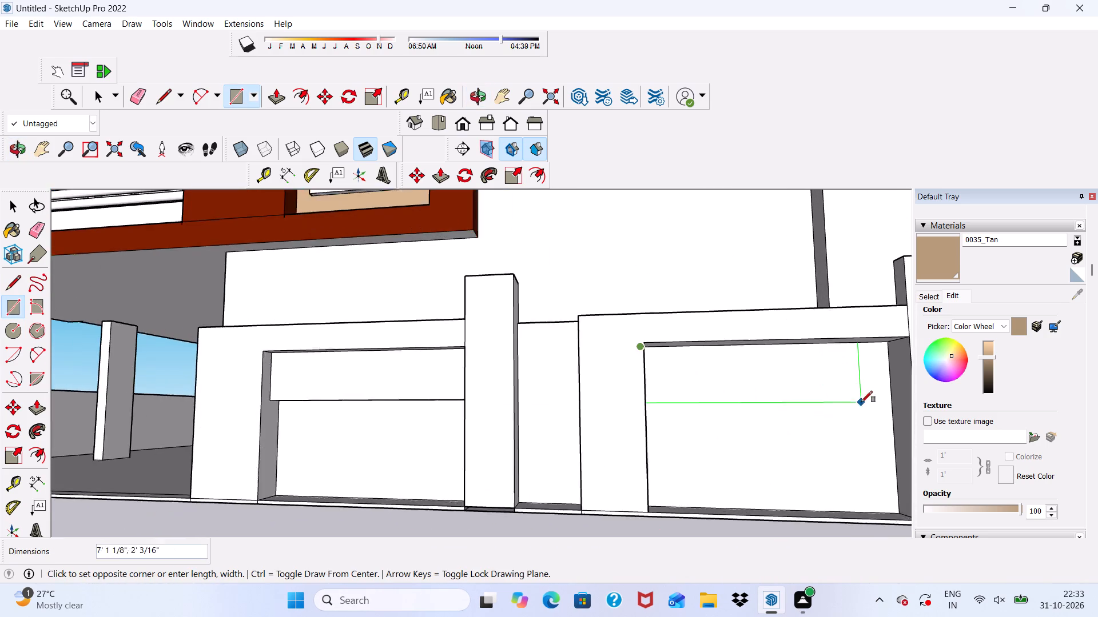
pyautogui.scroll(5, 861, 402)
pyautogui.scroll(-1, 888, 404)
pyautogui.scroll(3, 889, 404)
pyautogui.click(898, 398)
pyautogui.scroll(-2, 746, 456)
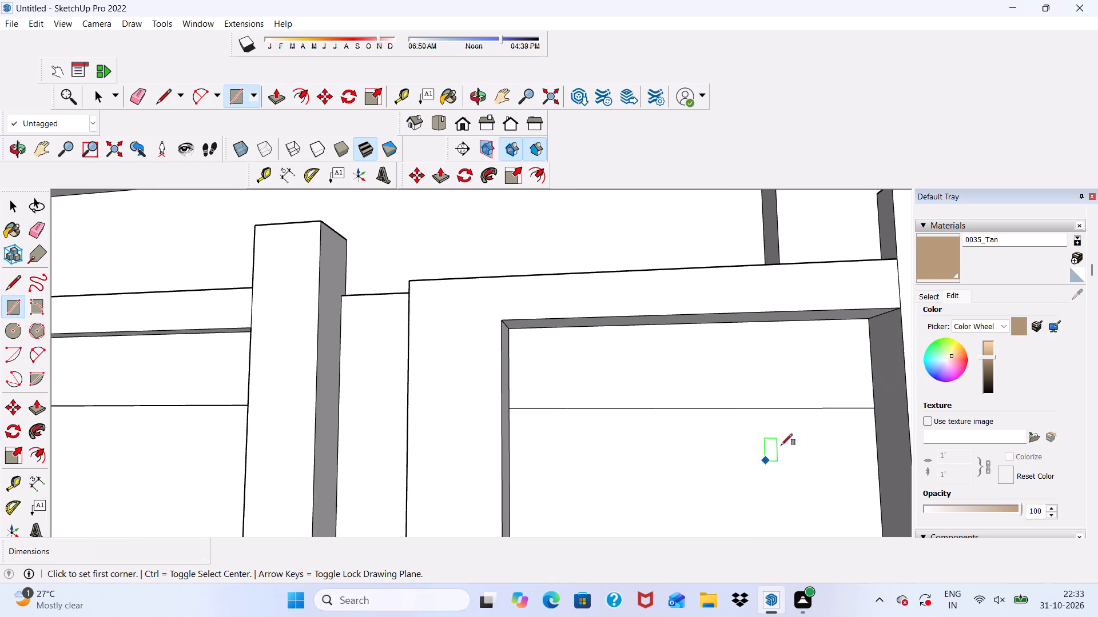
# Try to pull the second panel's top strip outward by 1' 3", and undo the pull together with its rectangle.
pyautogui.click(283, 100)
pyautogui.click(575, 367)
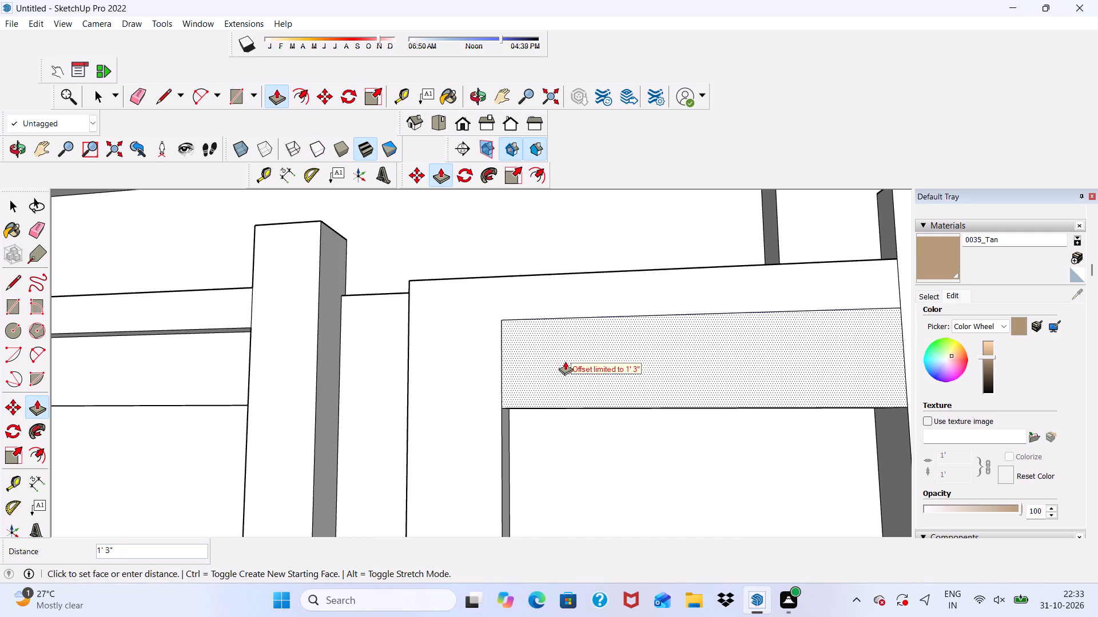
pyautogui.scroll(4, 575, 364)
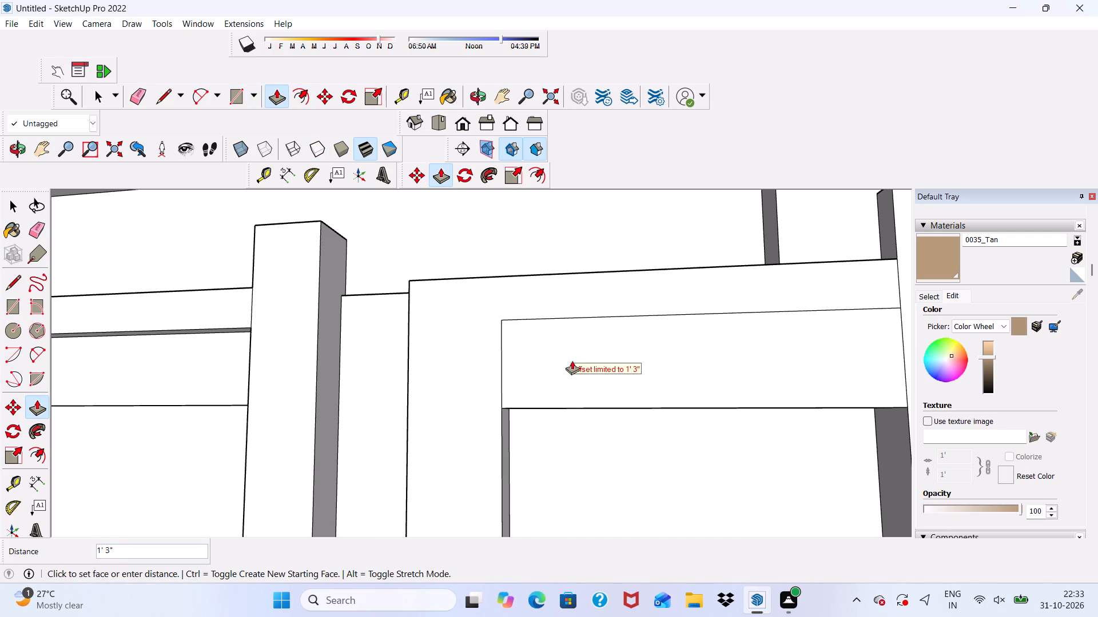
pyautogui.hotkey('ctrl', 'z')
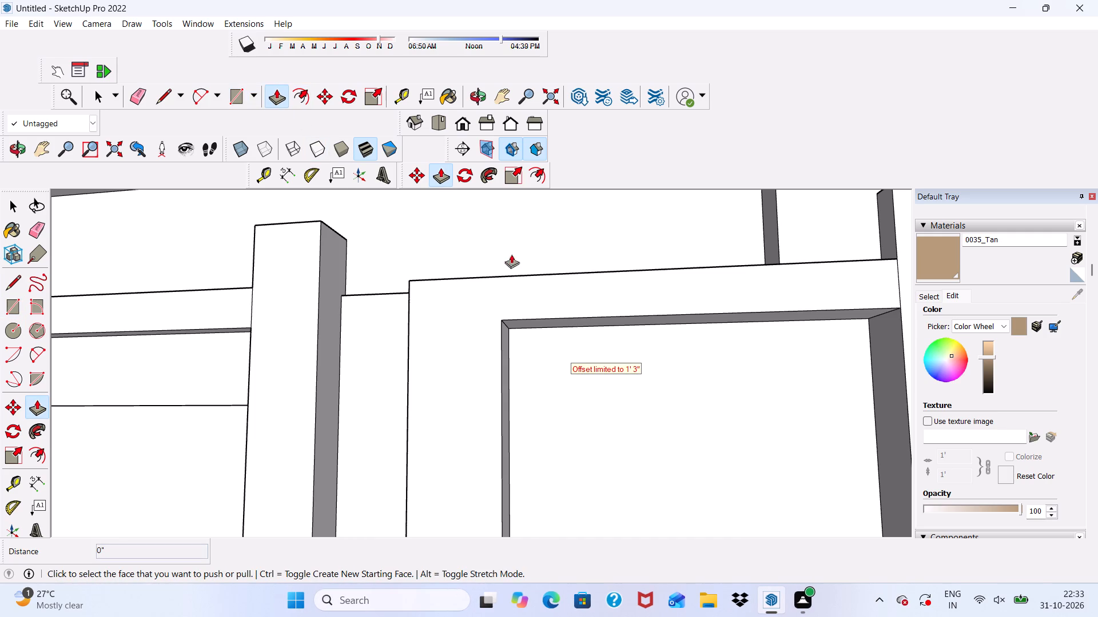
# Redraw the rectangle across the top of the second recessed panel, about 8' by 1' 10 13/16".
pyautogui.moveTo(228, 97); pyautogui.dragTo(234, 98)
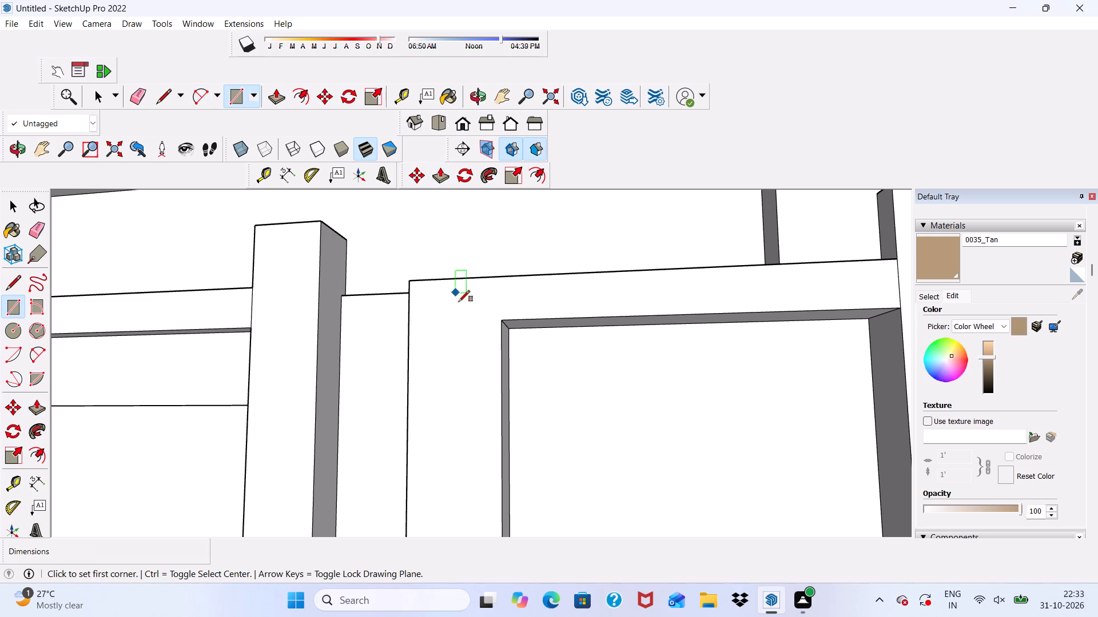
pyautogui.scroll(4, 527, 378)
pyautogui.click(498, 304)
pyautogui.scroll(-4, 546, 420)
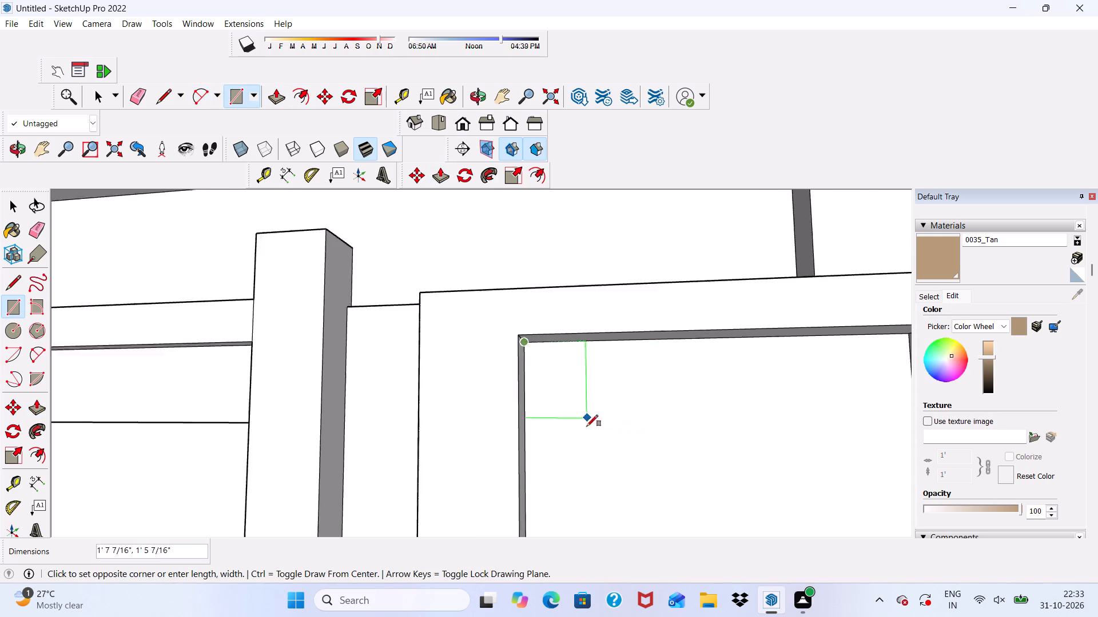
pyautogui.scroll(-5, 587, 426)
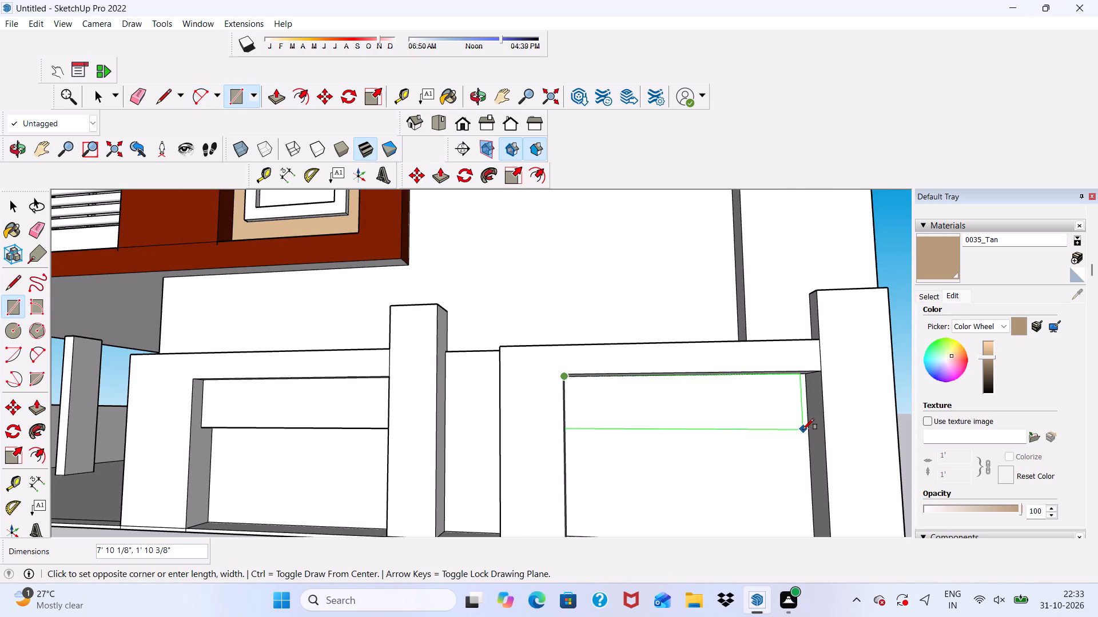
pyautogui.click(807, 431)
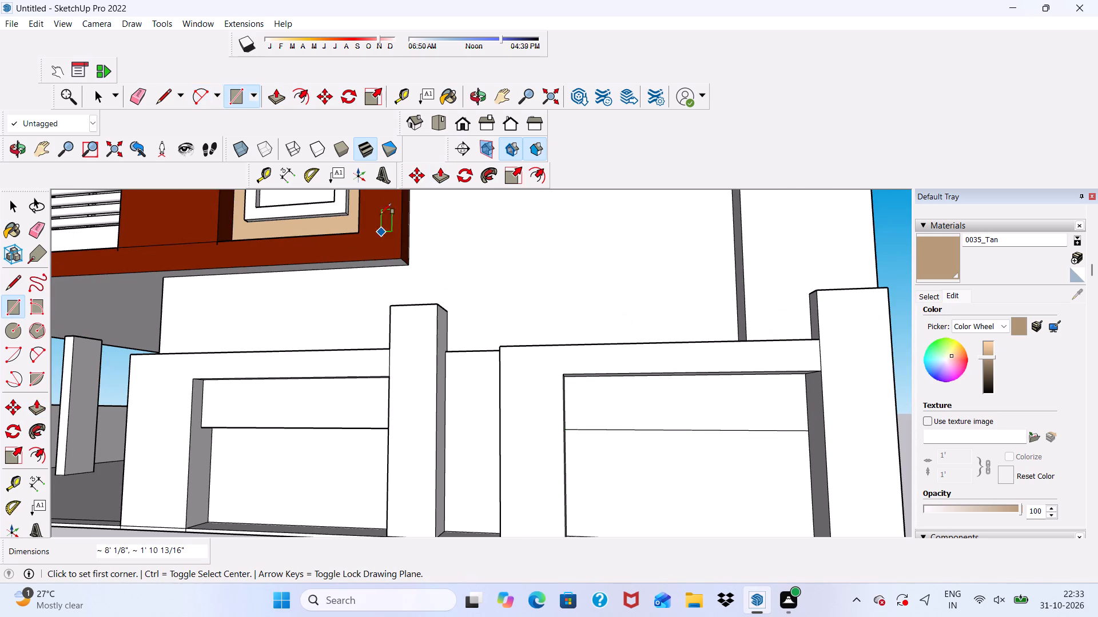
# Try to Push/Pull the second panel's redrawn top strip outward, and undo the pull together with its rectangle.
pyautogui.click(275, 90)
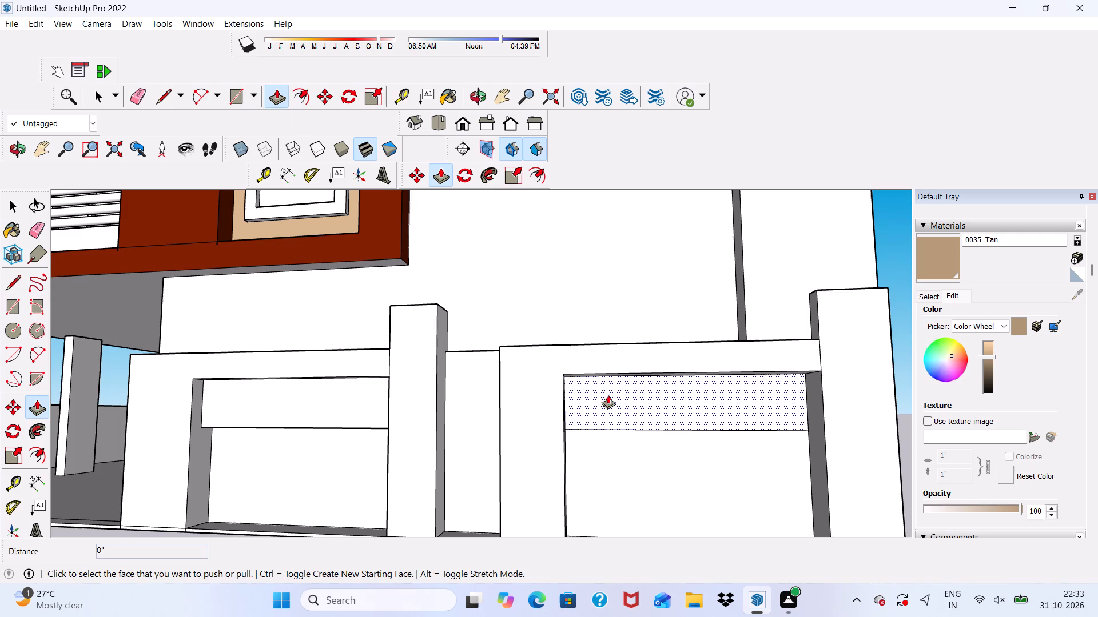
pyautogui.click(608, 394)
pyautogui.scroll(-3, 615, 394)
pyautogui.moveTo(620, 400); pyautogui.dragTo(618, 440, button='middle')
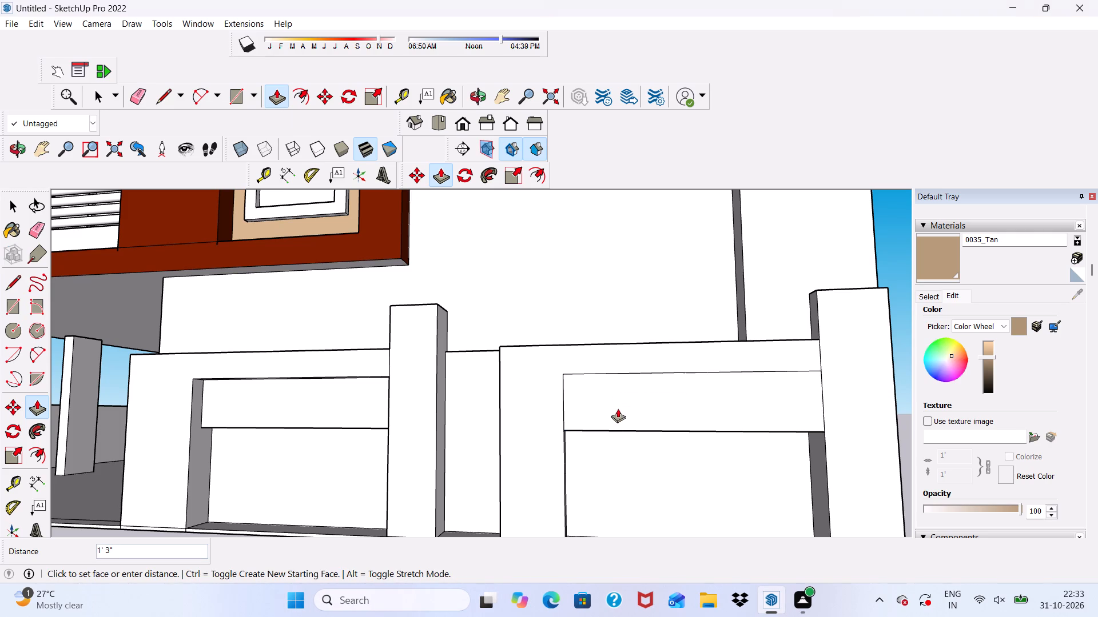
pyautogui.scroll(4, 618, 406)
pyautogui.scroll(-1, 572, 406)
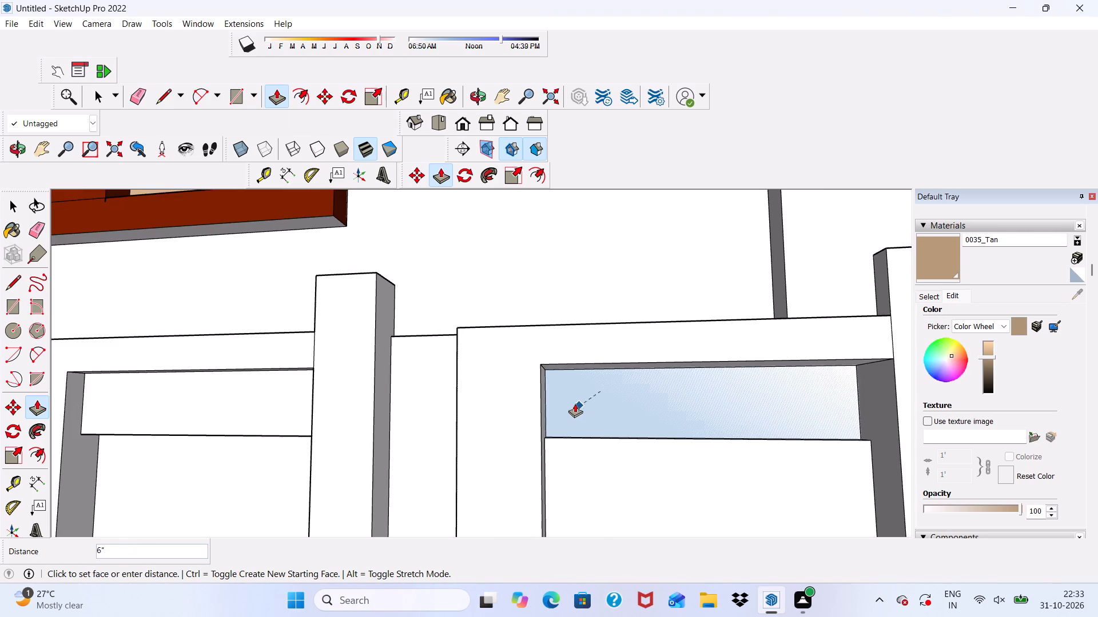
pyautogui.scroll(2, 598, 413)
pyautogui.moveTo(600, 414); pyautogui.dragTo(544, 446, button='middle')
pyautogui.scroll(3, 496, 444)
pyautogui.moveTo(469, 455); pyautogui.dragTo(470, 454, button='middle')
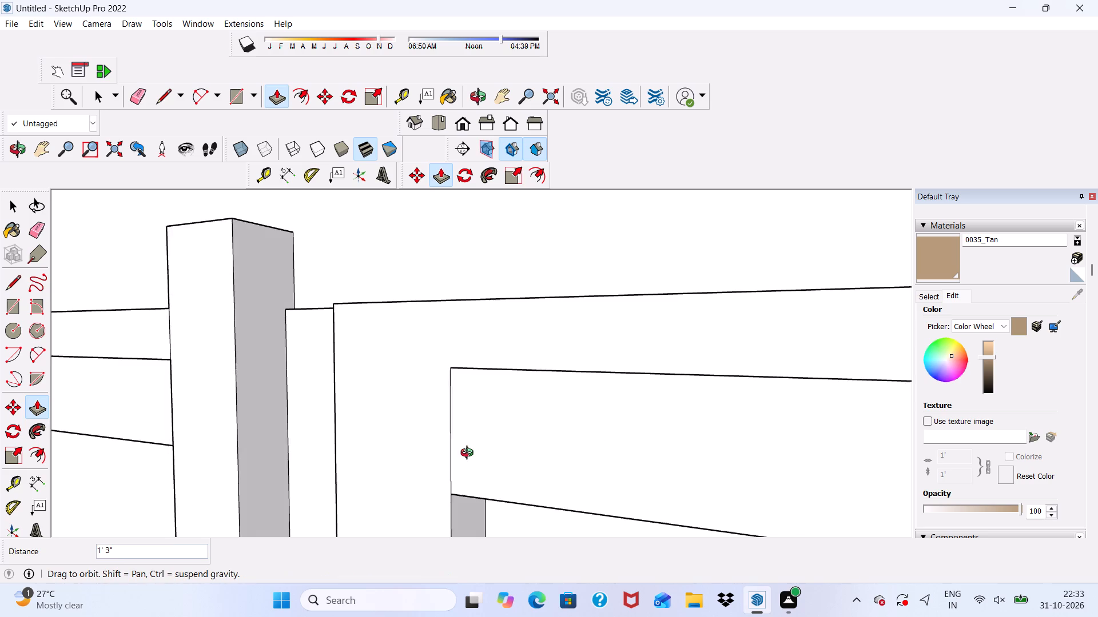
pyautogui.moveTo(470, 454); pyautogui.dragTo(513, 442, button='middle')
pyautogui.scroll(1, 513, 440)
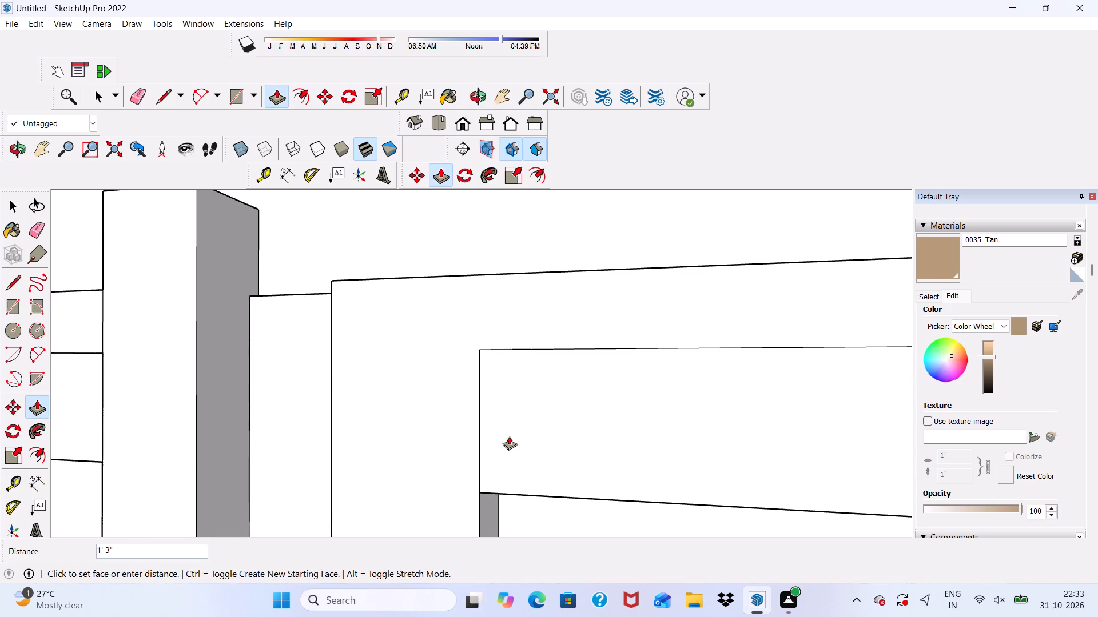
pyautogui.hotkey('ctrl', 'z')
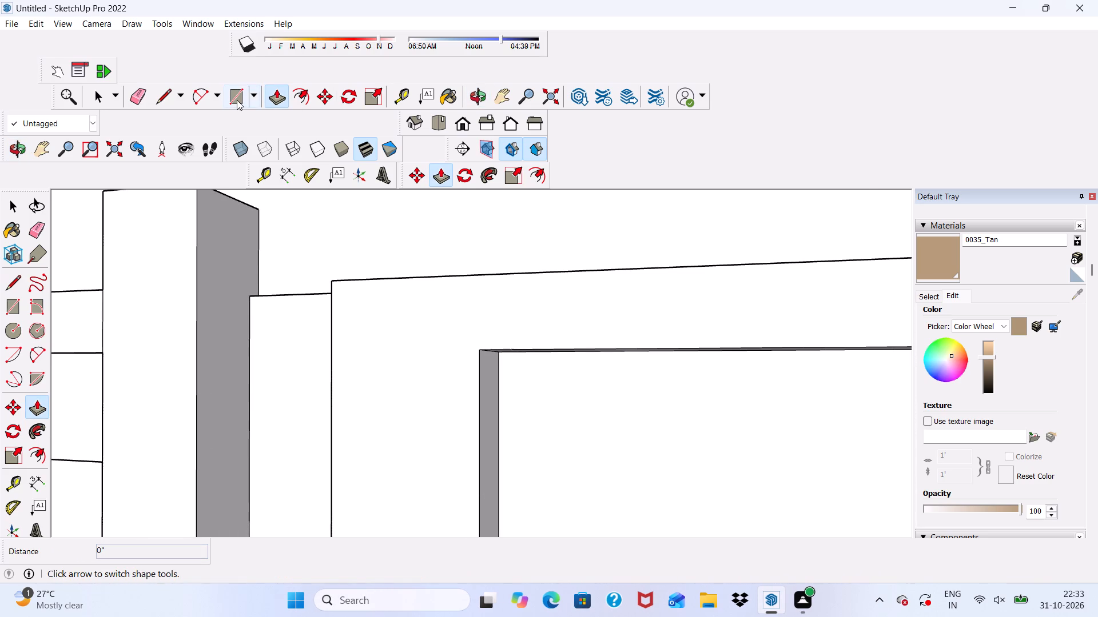
# Draw a full-width rectangle about 8' 1/8" by 1' 11 5/8" across the top of the boundary wall's second recessed panel.
pyautogui.click(237, 100)
pyautogui.scroll(-3, 361, 275)
pyautogui.moveTo(515, 494); pyautogui.dragTo(522, 446, button='middle')
pyautogui.scroll(1, 464, 338)
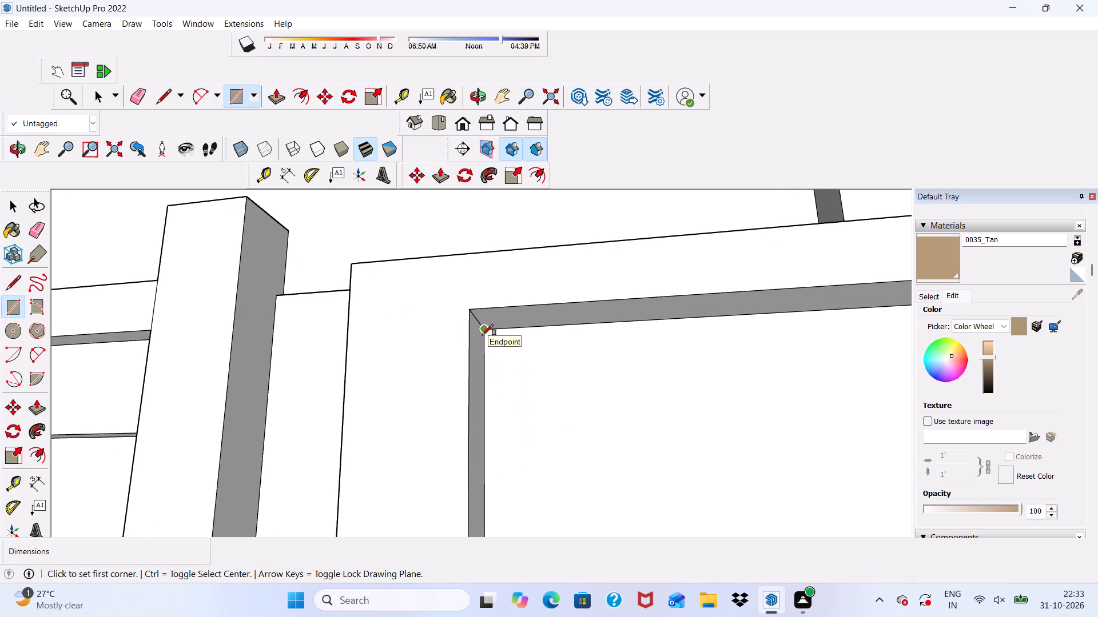
pyautogui.click(482, 335)
pyautogui.scroll(-9, 436, 473)
pyautogui.scroll(4, 606, 472)
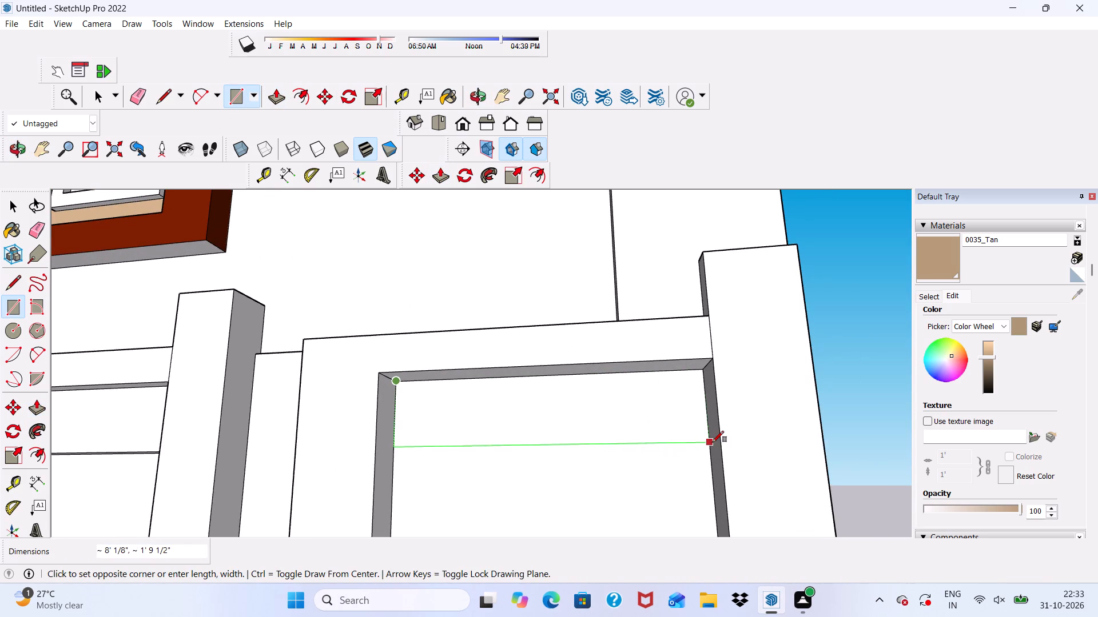
pyautogui.click(708, 450)
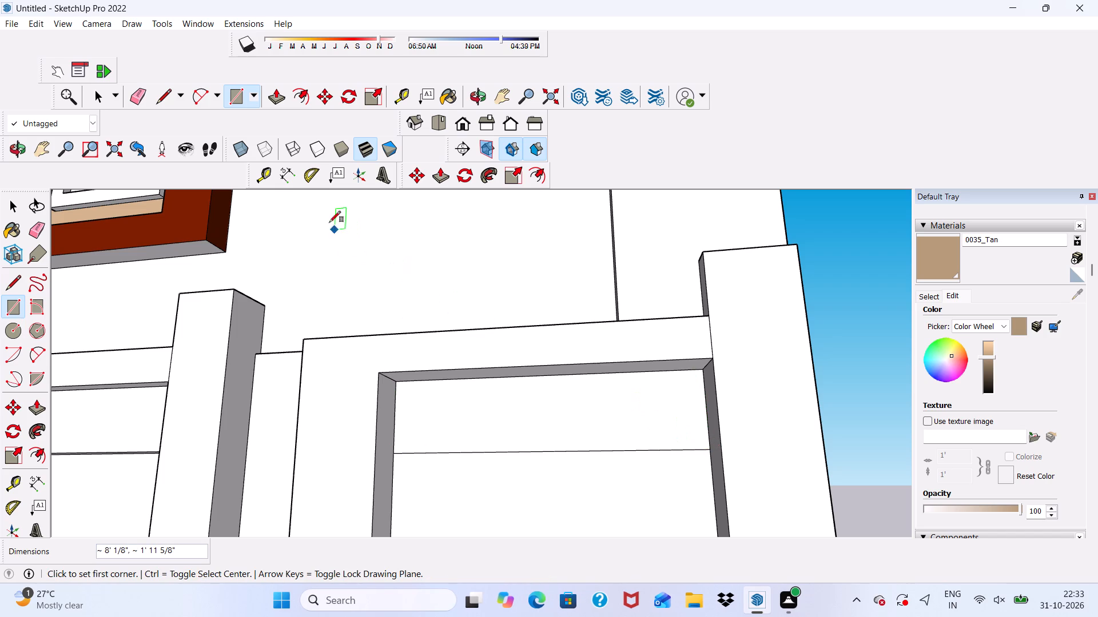
# Push/Pull the second recessed panel's new top strip outward to match the first panel's strip.
pyautogui.click(277, 91)
pyautogui.click(502, 414)
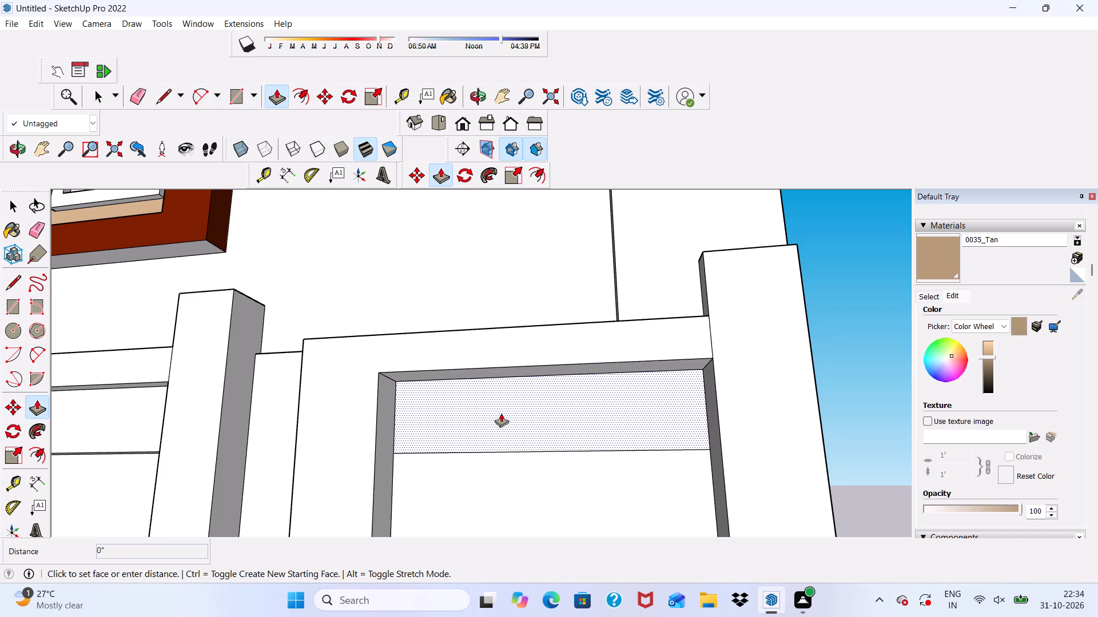
pyautogui.click(496, 410)
# Paint the front and underside of the second panel's projecting top strip with 0035_Tan.
pyautogui.scroll(-5, 503, 400)
pyautogui.moveTo(553, 427); pyautogui.dragTo(595, 449, button='middle')
pyautogui.click(934, 259)
pyautogui.scroll(3, 602, 454)
pyautogui.click(600, 451)
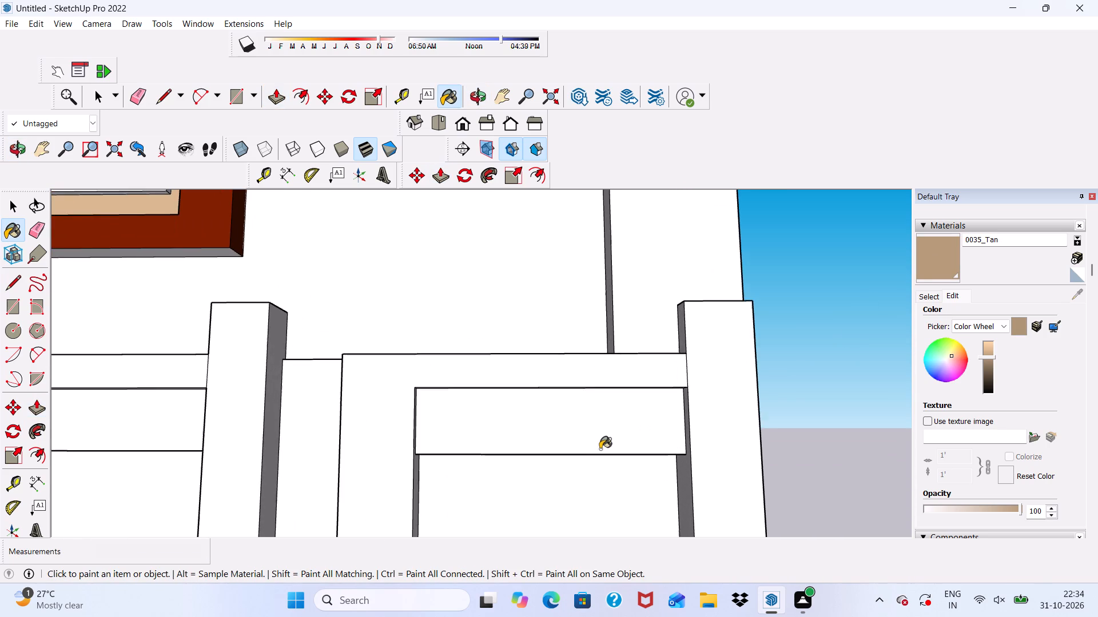
pyautogui.moveTo(606, 414); pyautogui.dragTo(611, 359, button='middle')
pyautogui.scroll(7, 586, 418)
pyautogui.click(582, 407)
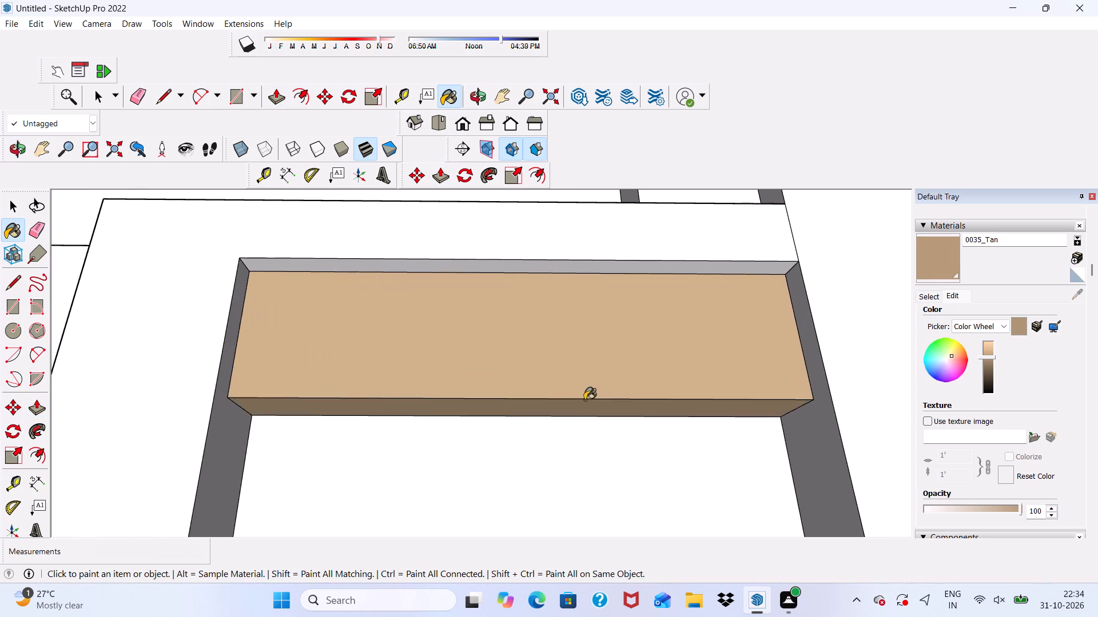
# Paint the front and underside of the first panel's projecting top strip with 0035_Tan.
pyautogui.scroll(-17, 584, 400)
pyautogui.scroll(5, 389, 354)
pyautogui.click(450, 378)
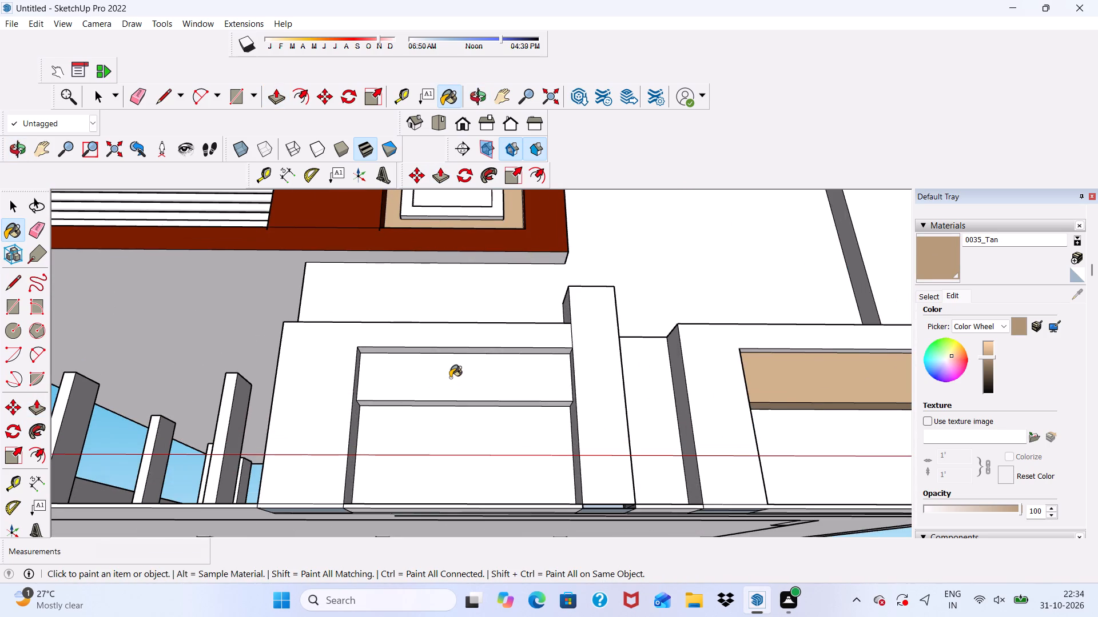
pyautogui.scroll(8, 447, 390)
pyautogui.click(444, 416)
pyautogui.scroll(-9, 442, 391)
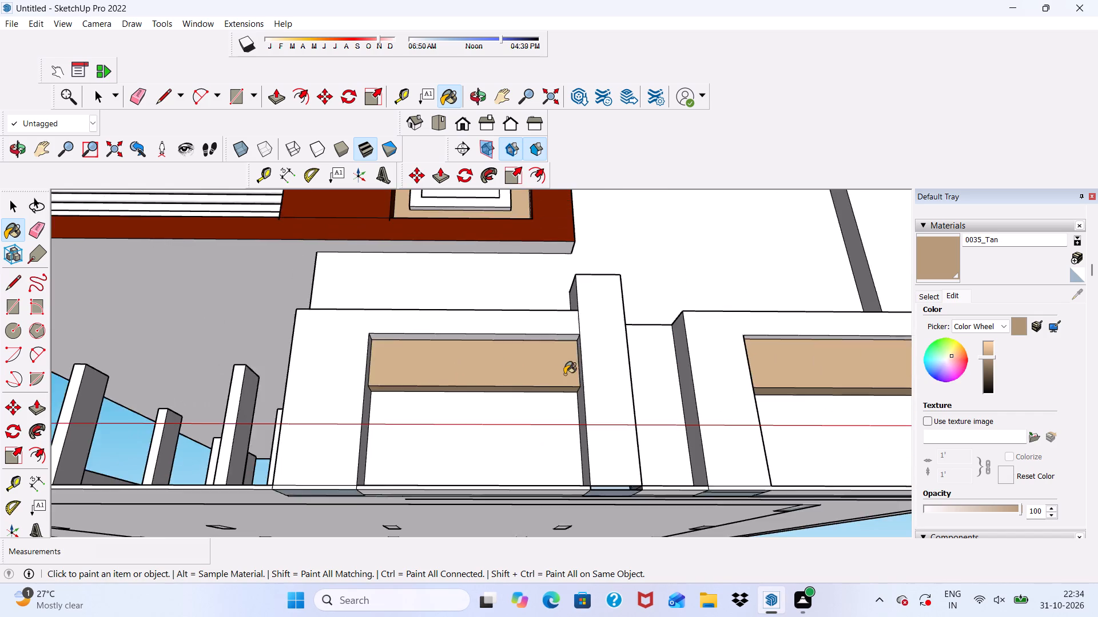
# Examine the painted boundary wall strips together with the whole front facade from several angles.
pyautogui.scroll(-6, 564, 374)
pyautogui.moveTo(580, 377); pyautogui.dragTo(566, 416, button='middle')
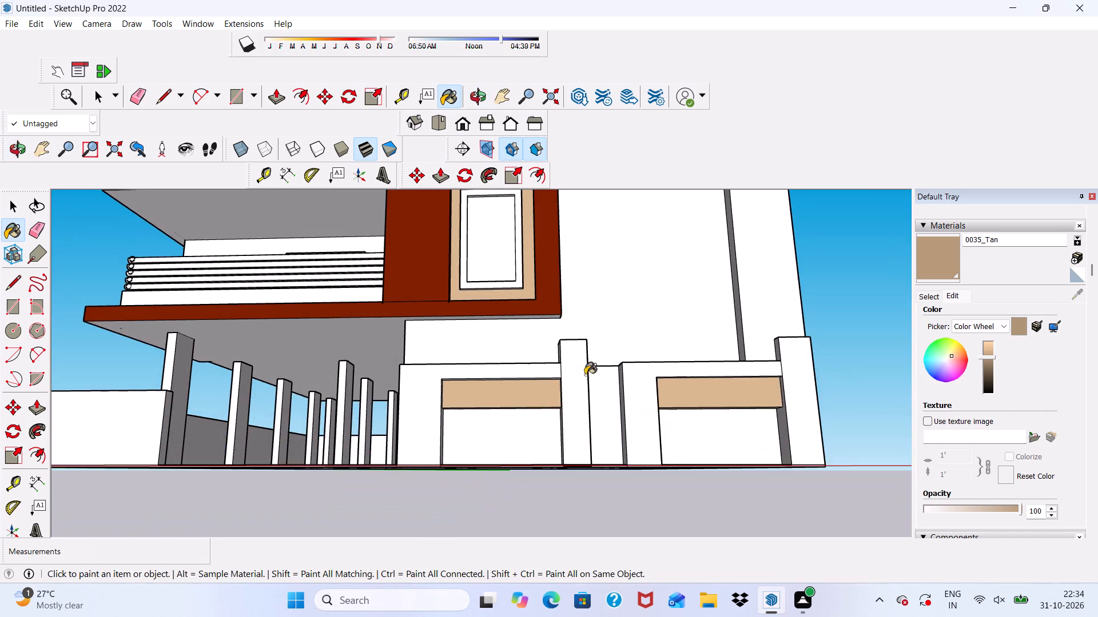
pyautogui.scroll(-4, 610, 360)
pyautogui.scroll(-3, 547, 374)
pyautogui.moveTo(569, 348); pyautogui.dragTo(590, 245, button='middle')
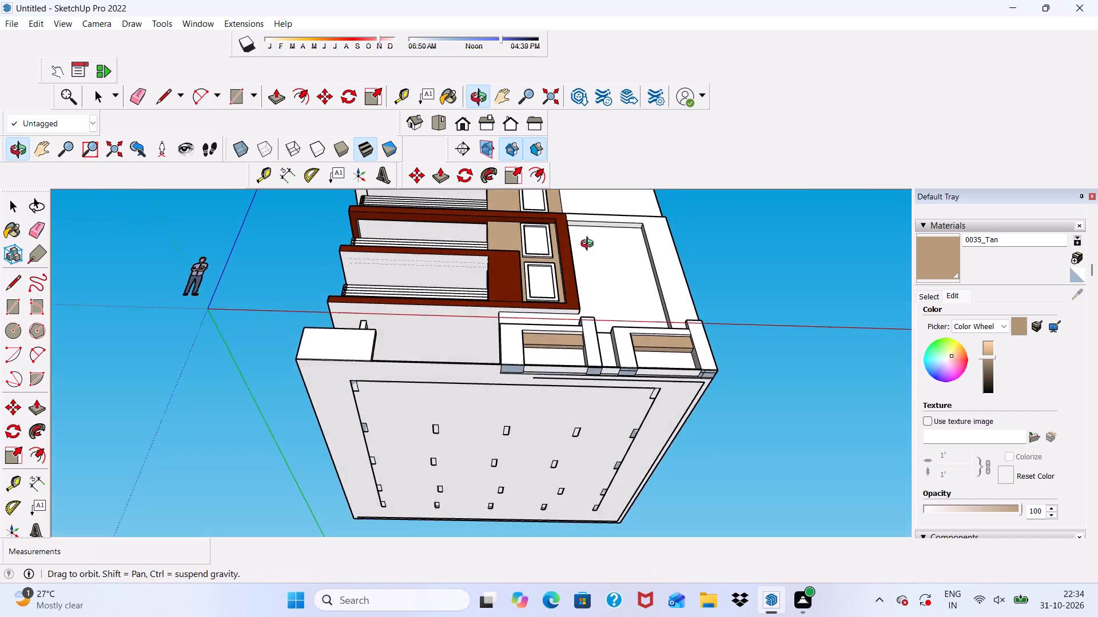
pyautogui.moveTo(590, 245); pyautogui.dragTo(655, 412, button='middle')
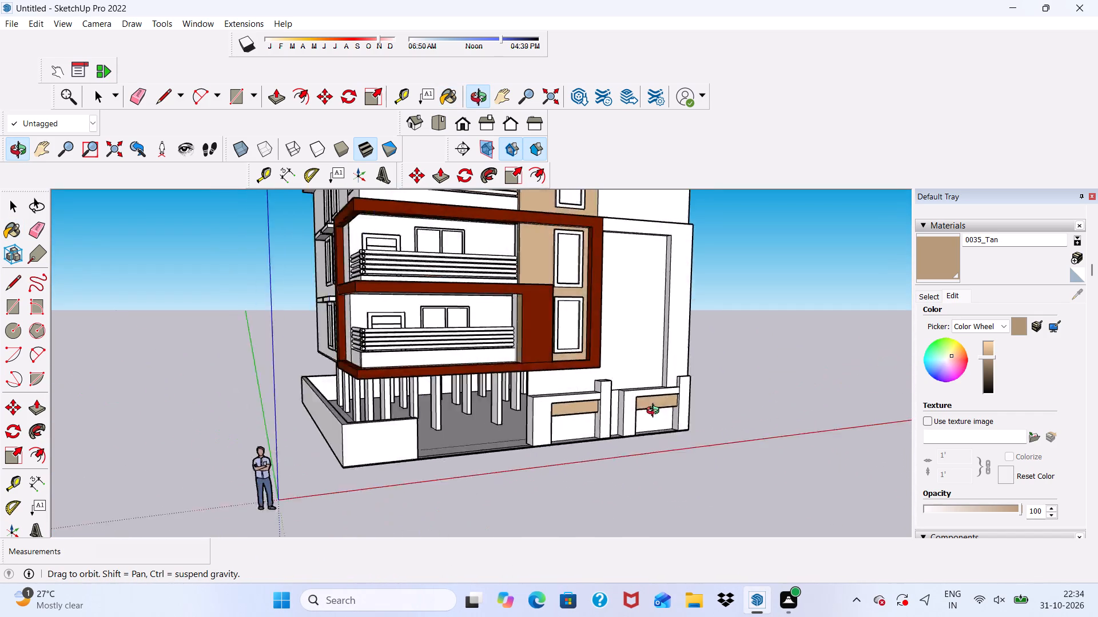
pyautogui.moveTo(655, 412); pyautogui.dragTo(595, 428, button='middle')
pyautogui.scroll(1, 595, 423)
pyautogui.scroll(-9, 595, 418)
pyautogui.scroll(4, 627, 393)
pyautogui.scroll(-4, 558, 336)
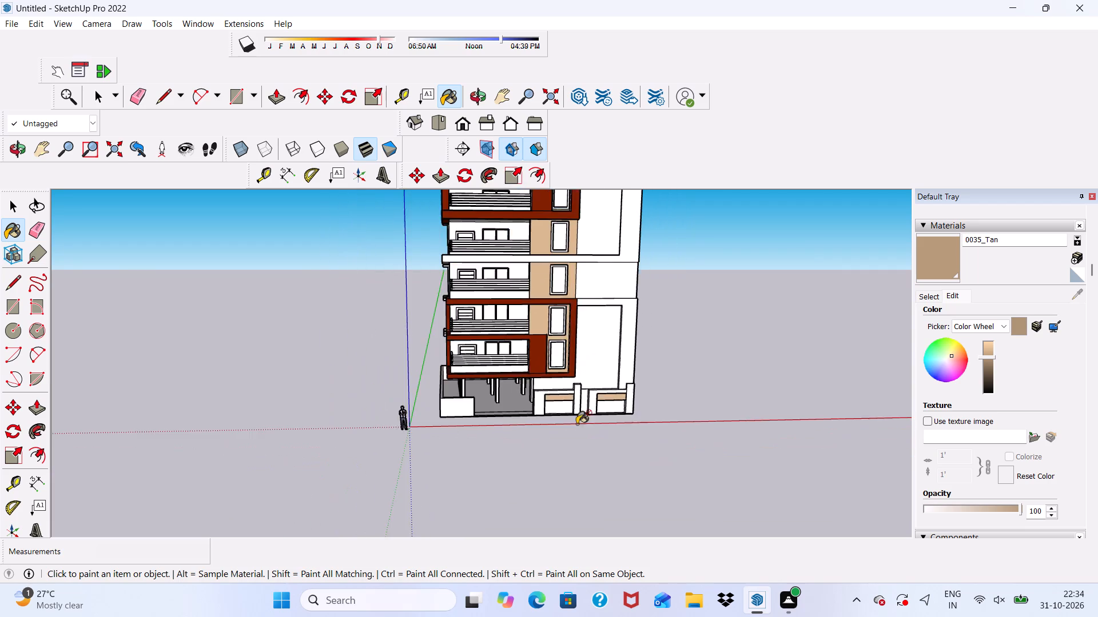
pyautogui.scroll(-5, 578, 423)
pyautogui.moveTo(589, 404); pyautogui.dragTo(573, 322, button='middle')
pyautogui.scroll(4, 566, 360)
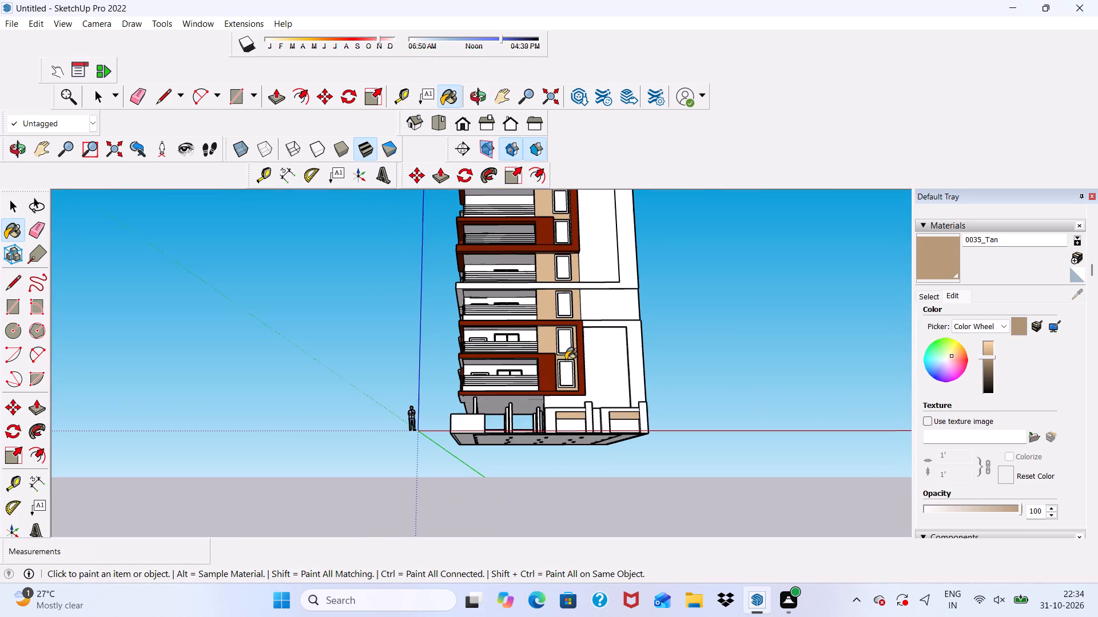
# Draw a rectangle about 10' 8 15/16" by 3' 5 13/16" on the ground-floor wall between the lower red frame and the boundary wall.
pyautogui.click(233, 91)
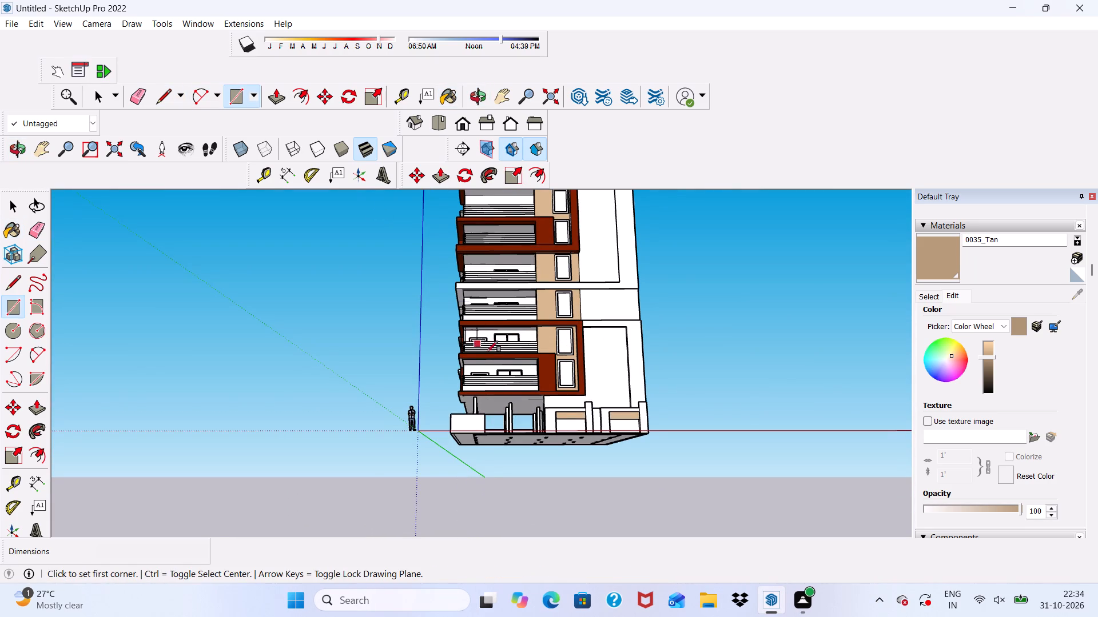
pyautogui.scroll(13, 523, 380)
pyautogui.moveTo(562, 401); pyautogui.dragTo(562, 427, button='middle')
pyautogui.scroll(5, 562, 427)
pyautogui.moveTo(524, 444); pyautogui.dragTo(544, 369, button='middle')
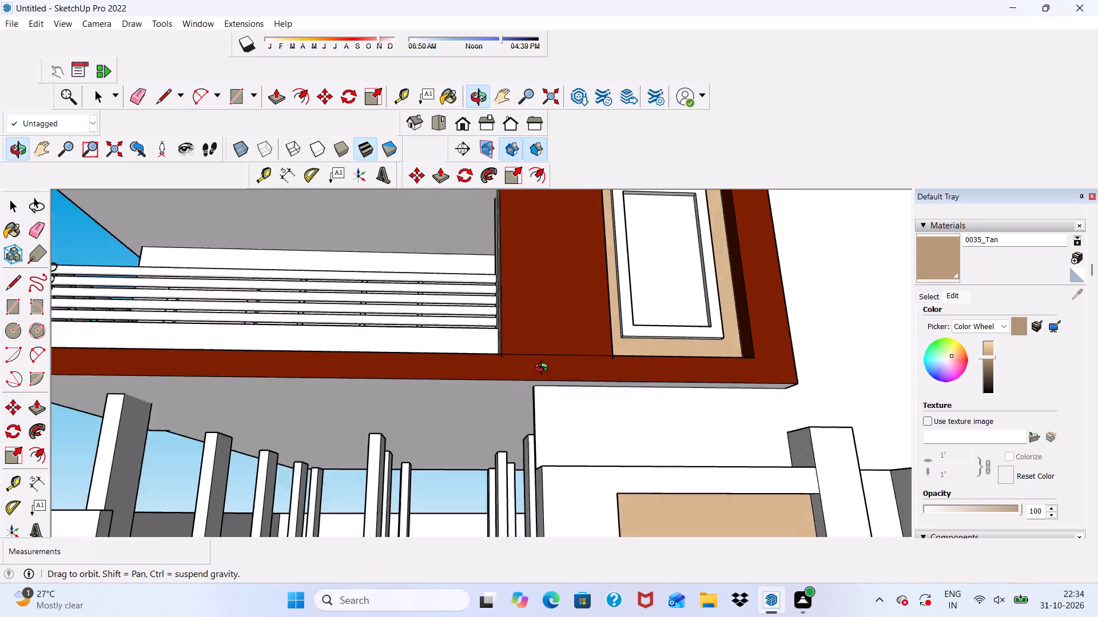
pyautogui.moveTo(544, 369); pyautogui.dragTo(544, 364, button='middle')
pyautogui.scroll(3, 543, 351)
pyautogui.click(540, 352)
pyautogui.scroll(1, 665, 380)
pyautogui.scroll(-5, 686, 370)
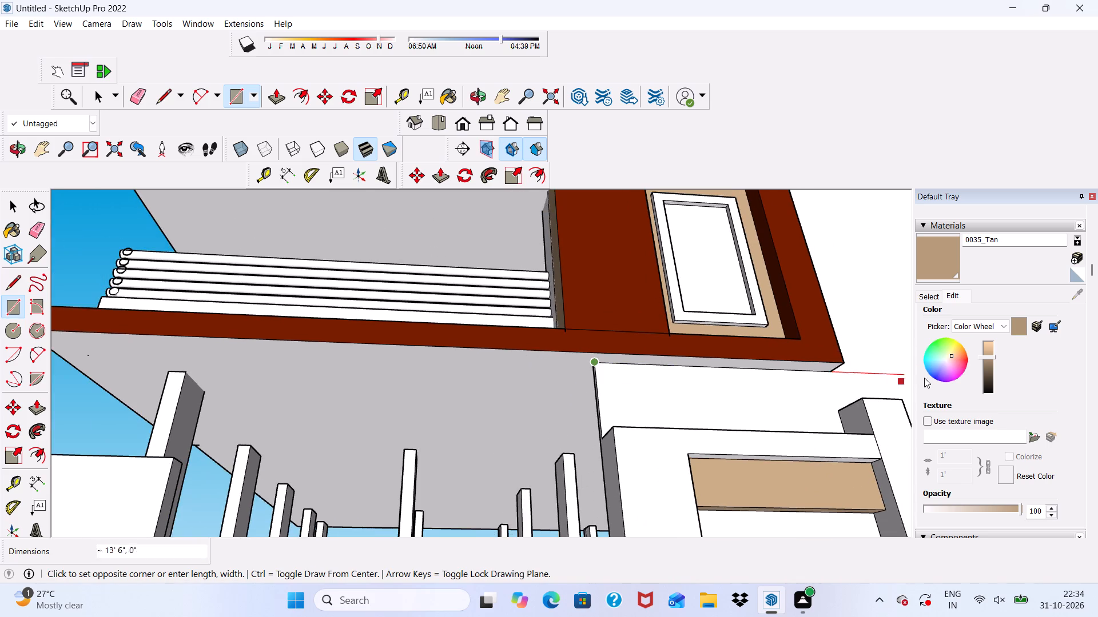
pyautogui.scroll(-1, 913, 376)
pyautogui.moveTo(848, 372); pyautogui.dragTo(829, 459, button='middle')
pyautogui.scroll(2, 821, 439)
pyautogui.scroll(-4, 798, 369)
pyautogui.scroll(4, 783, 457)
pyautogui.scroll(2, 828, 502)
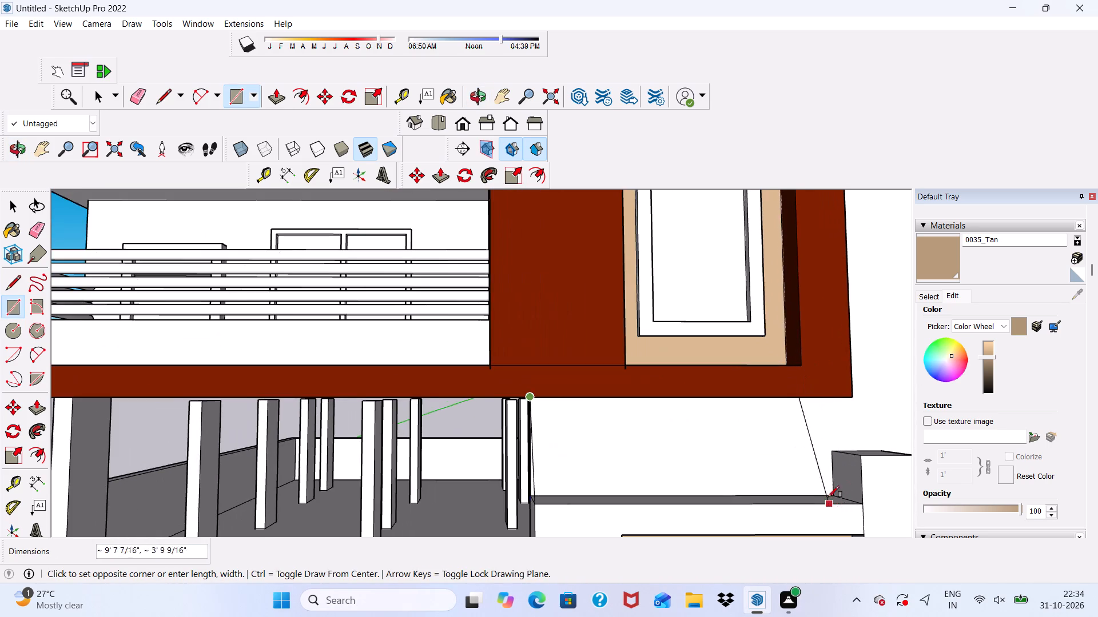
pyautogui.scroll(2, 828, 497)
pyautogui.scroll(3, 854, 387)
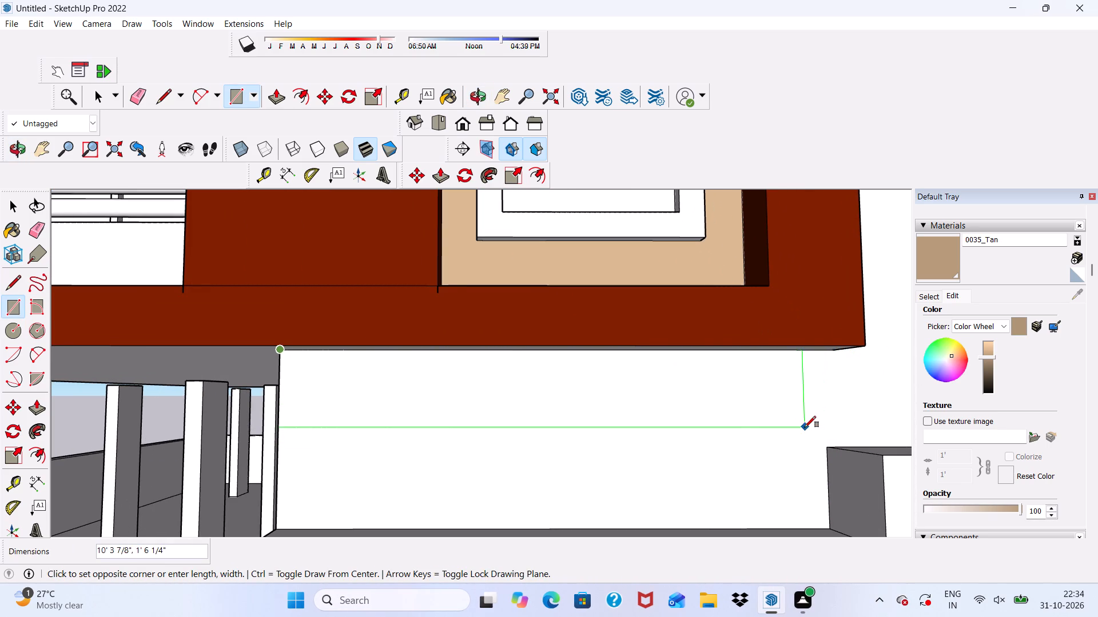
pyautogui.scroll(-3, 591, 448)
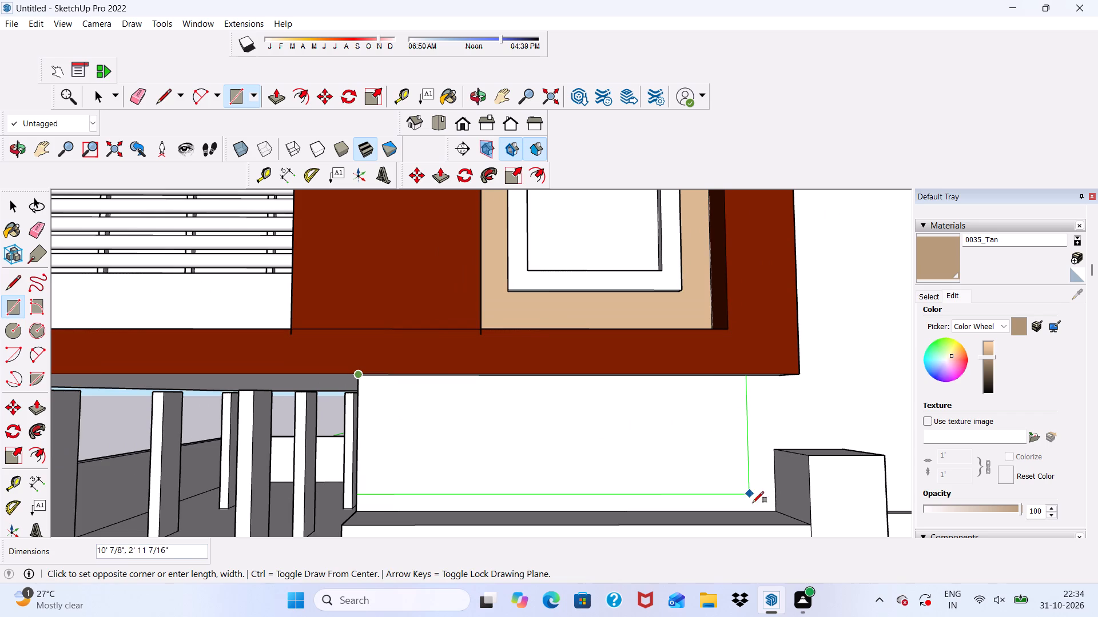
pyautogui.scroll(2, 771, 514)
pyautogui.click(775, 511)
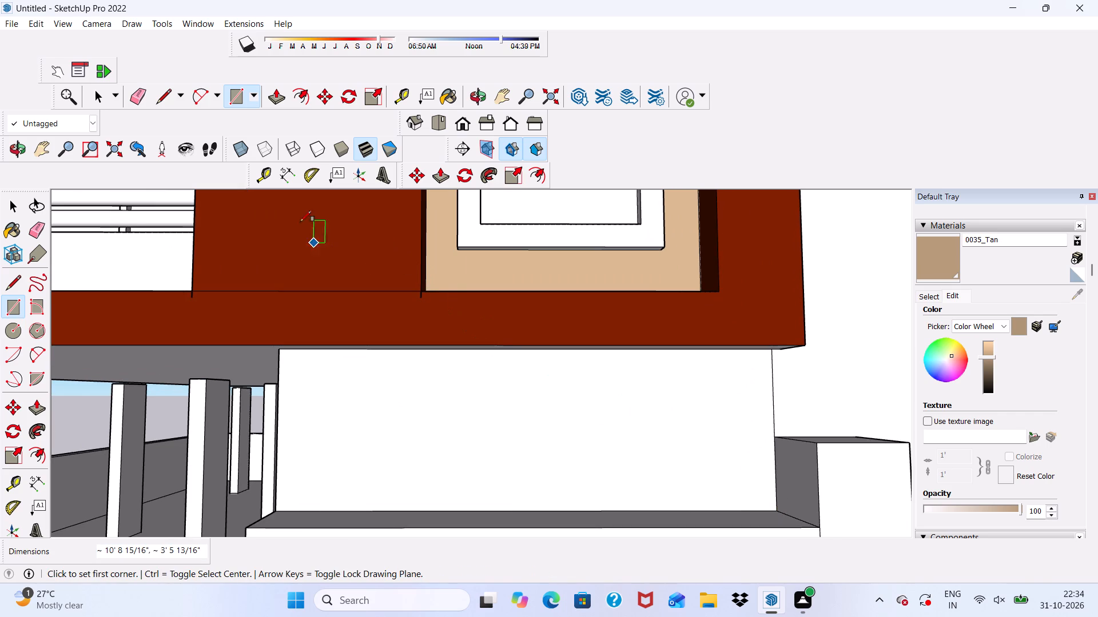
# Draw a vertical line about 1' 10 7/8" long from the lower red frame's rear bottom corner down to the boundary wall's middle pillar.
pyautogui.click(168, 89)
pyautogui.moveTo(751, 379); pyautogui.dragTo(766, 319, button='middle')
pyautogui.scroll(3, 790, 321)
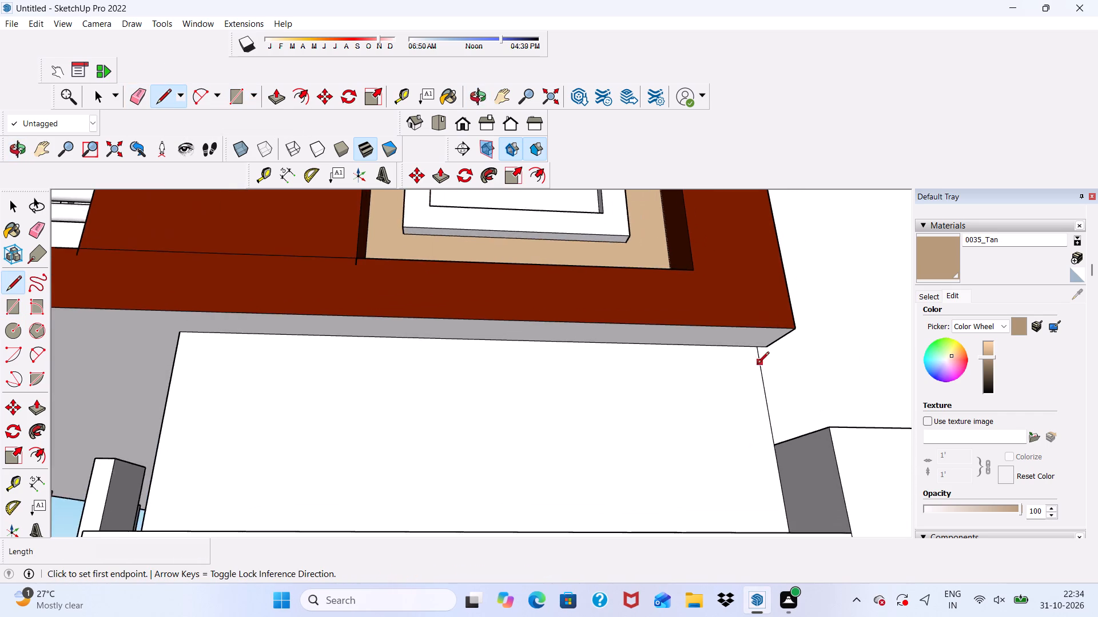
pyautogui.scroll(3, 757, 364)
pyautogui.click(768, 340)
pyautogui.scroll(-2, 791, 412)
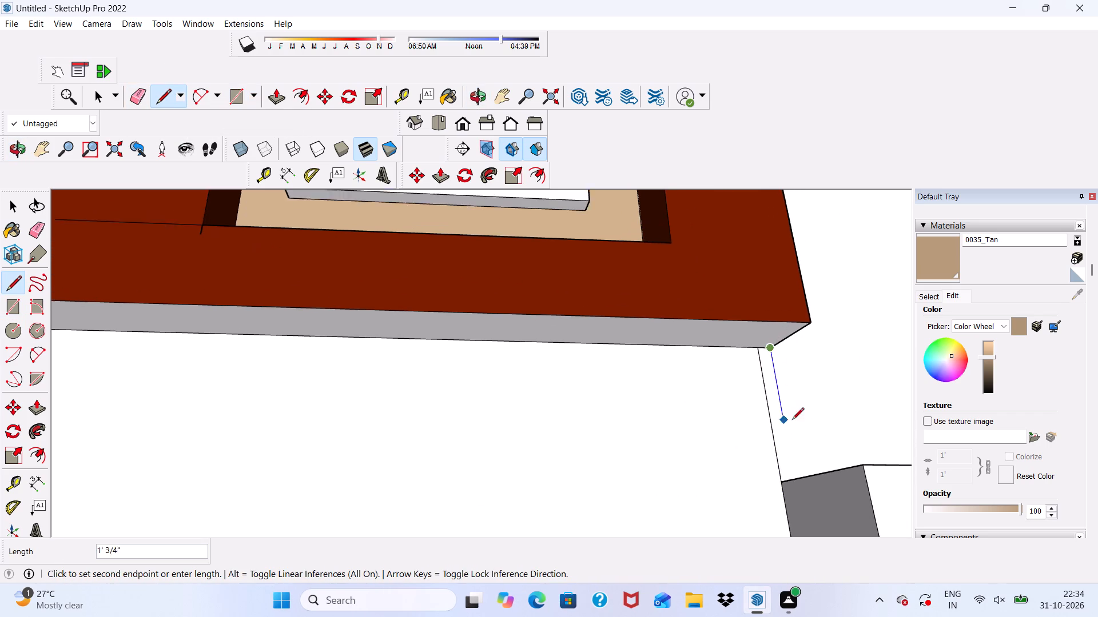
pyautogui.scroll(-4, 792, 420)
pyautogui.moveTo(797, 462); pyautogui.dragTo(815, 527, button='middle')
pyautogui.scroll(6, 793, 448)
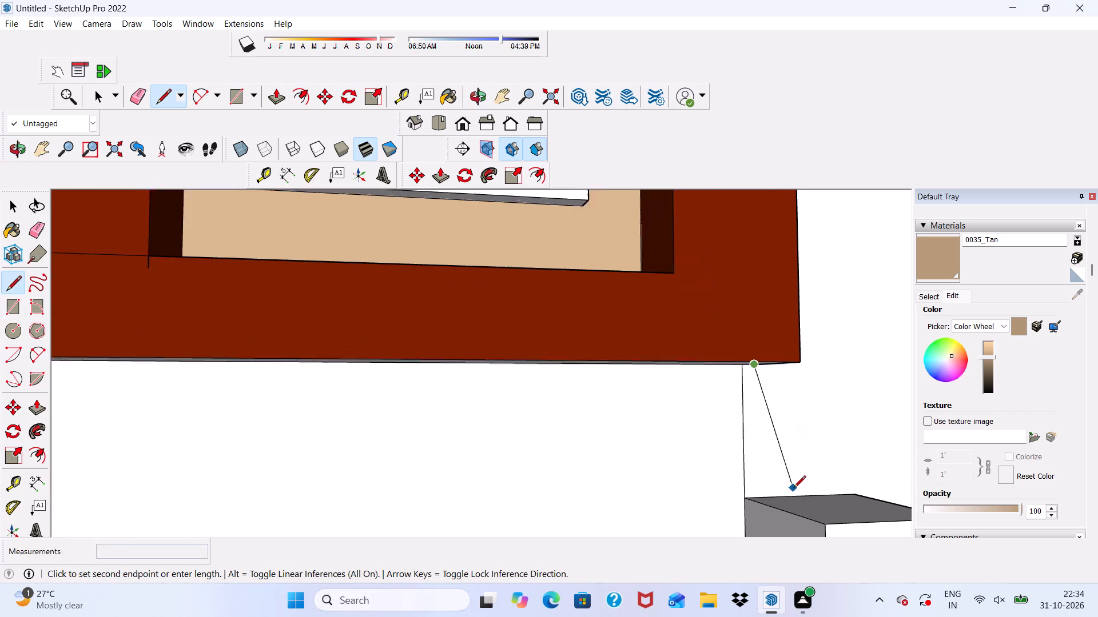
pyautogui.scroll(6, 794, 488)
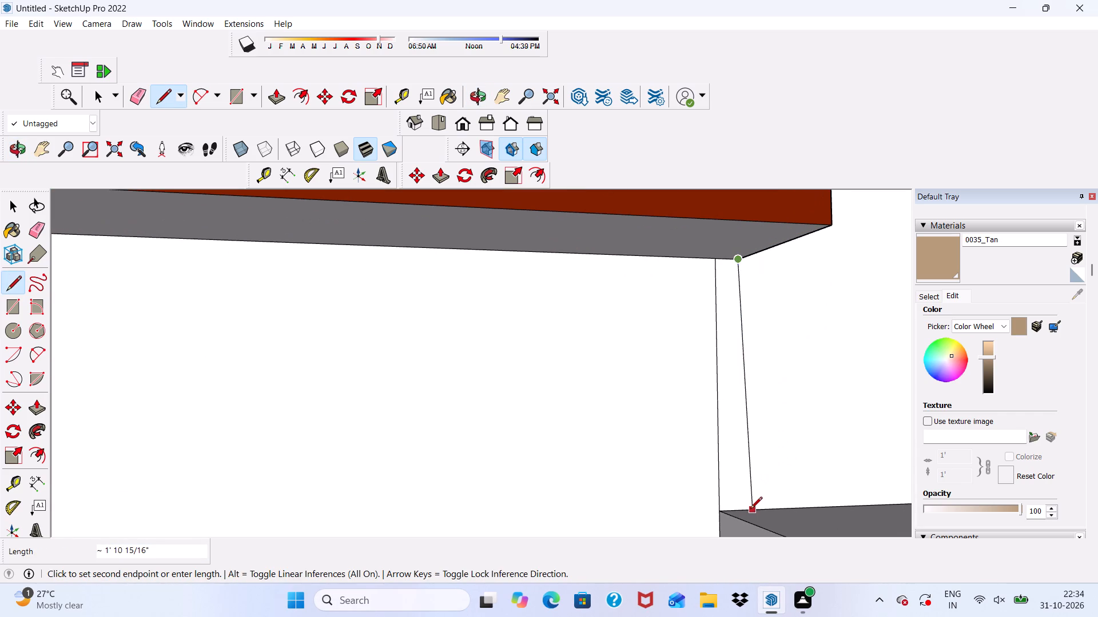
pyautogui.click(747, 507)
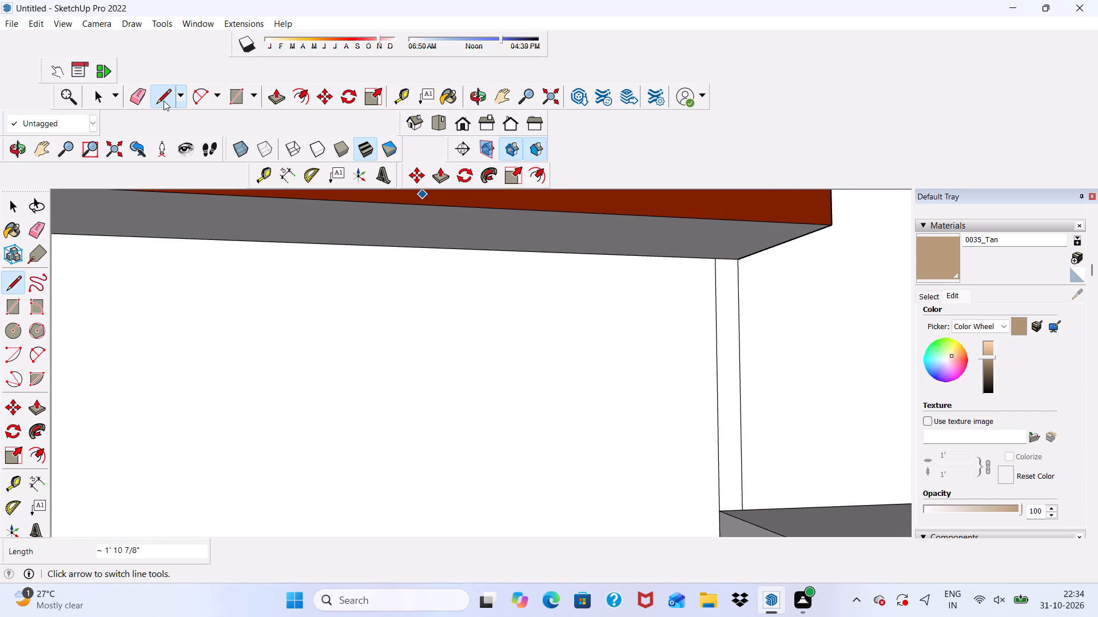
# Erase the rectangle's vertical side edge beside the new line under the red frame's corner.
pyautogui.click(138, 90)
pyautogui.moveTo(694, 369); pyautogui.dragTo(701, 371)
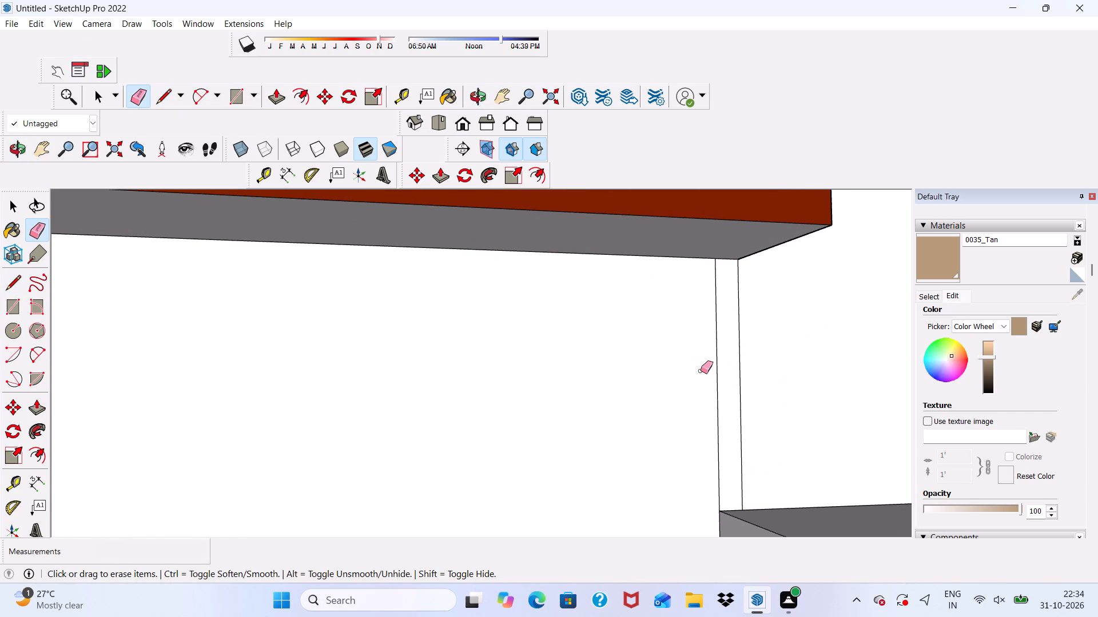
pyautogui.moveTo(701, 371); pyautogui.dragTo(716, 371)
pyautogui.click(716, 371)
pyautogui.scroll(-12, 913, 274)
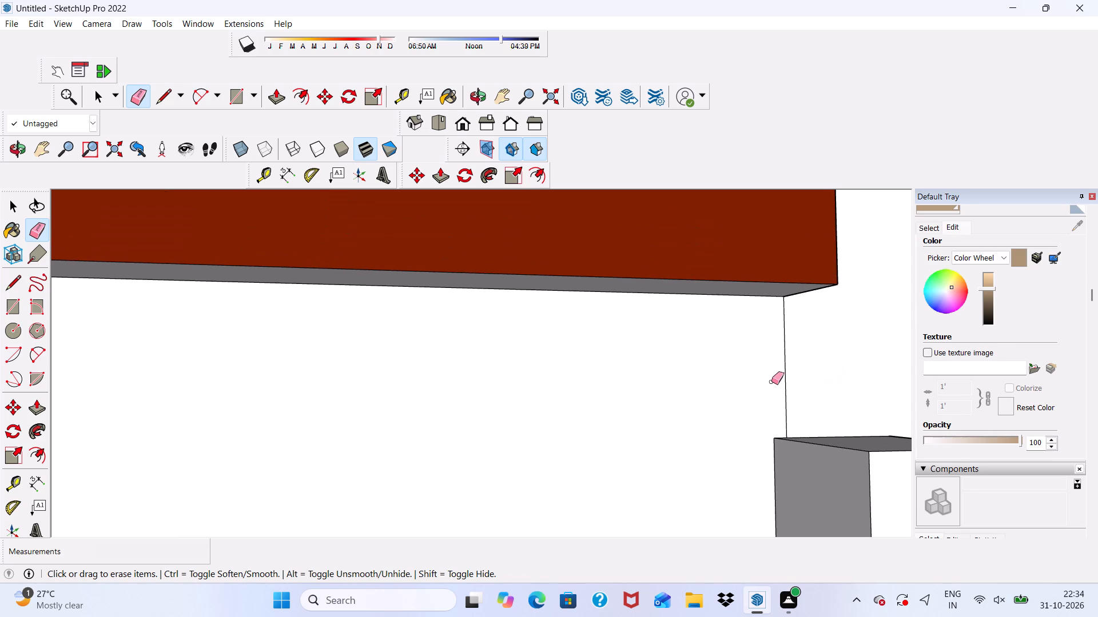
# Inspect the ground-floor wall face and its new side line beneath the lower red frame.
pyautogui.scroll(-7, 720, 396)
pyautogui.moveTo(731, 425); pyautogui.dragTo(632, 455, button='middle')
pyautogui.scroll(1, 636, 418)
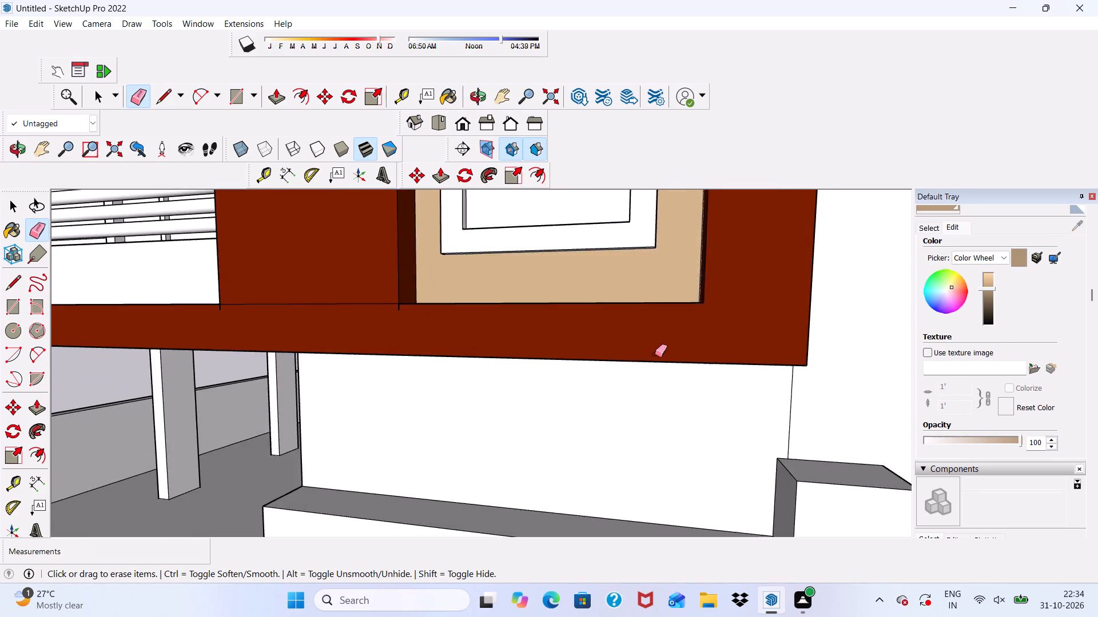
pyautogui.scroll(-20, 655, 354)
pyautogui.scroll(-13, 655, 354)
pyautogui.moveTo(717, 428); pyautogui.dragTo(791, 459, button='middle')
pyautogui.scroll(3, 708, 169)
pyautogui.scroll(4, 744, 265)
pyautogui.scroll(1, 736, 352)
pyautogui.scroll(-1, 740, 362)
# Paint the tall upper recessed panel beside the upper red frame with 0036_BurlyWood.
pyautogui.moveTo(744, 376); pyautogui.dragTo(644, 448, button='middle')
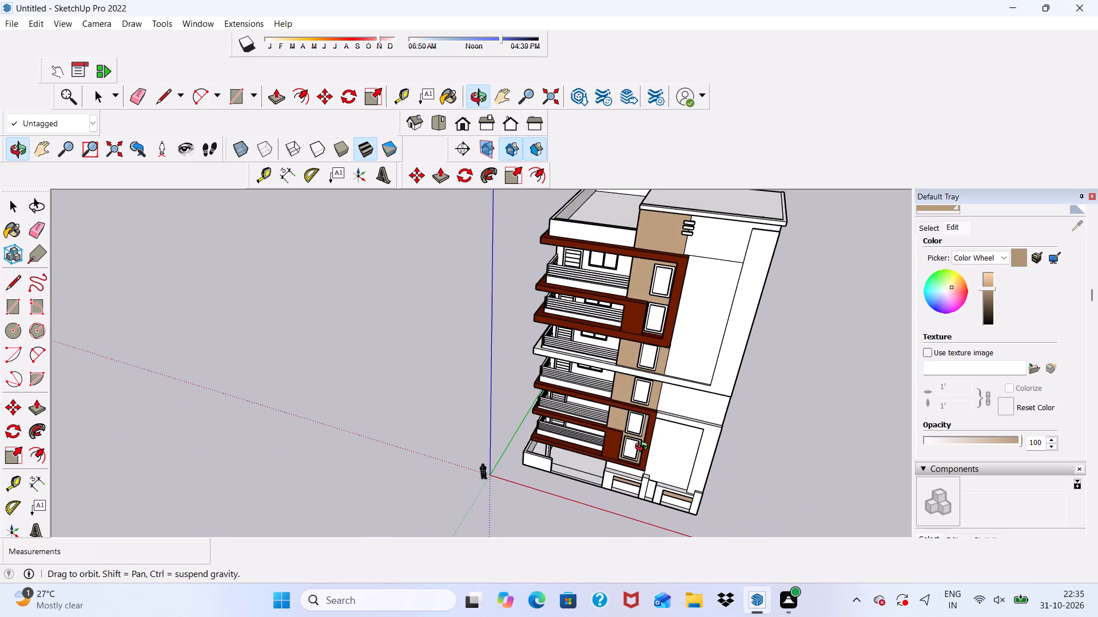
pyautogui.moveTo(644, 448); pyautogui.dragTo(670, 407, button='middle')
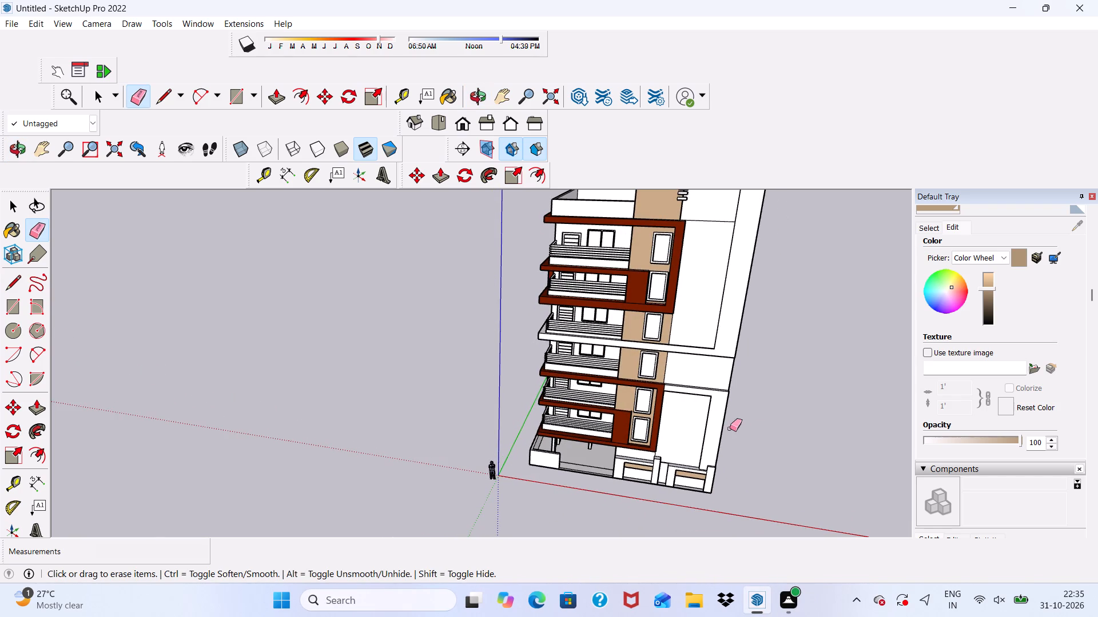
pyautogui.click(925, 231)
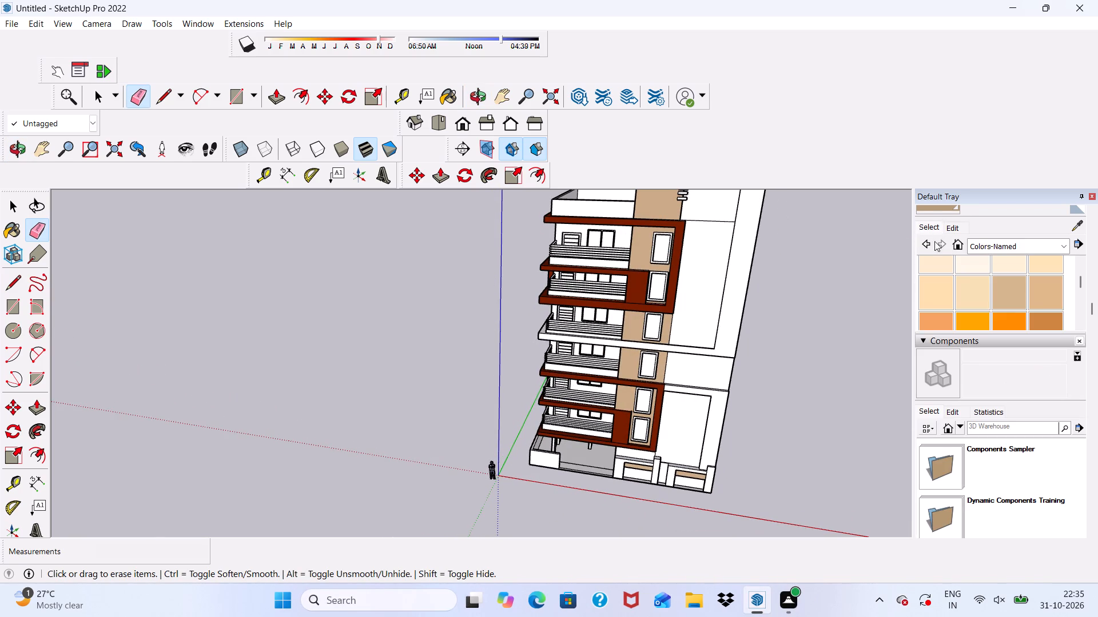
pyautogui.click(1040, 295)
pyautogui.scroll(3, 712, 271)
pyautogui.click(702, 253)
pyautogui.scroll(-5, 693, 302)
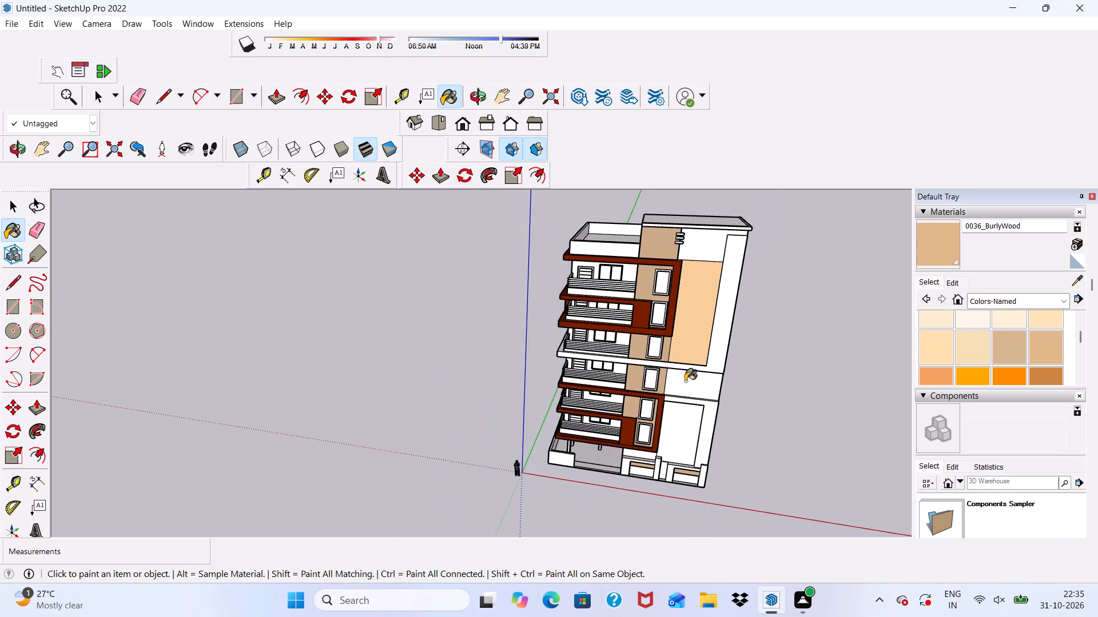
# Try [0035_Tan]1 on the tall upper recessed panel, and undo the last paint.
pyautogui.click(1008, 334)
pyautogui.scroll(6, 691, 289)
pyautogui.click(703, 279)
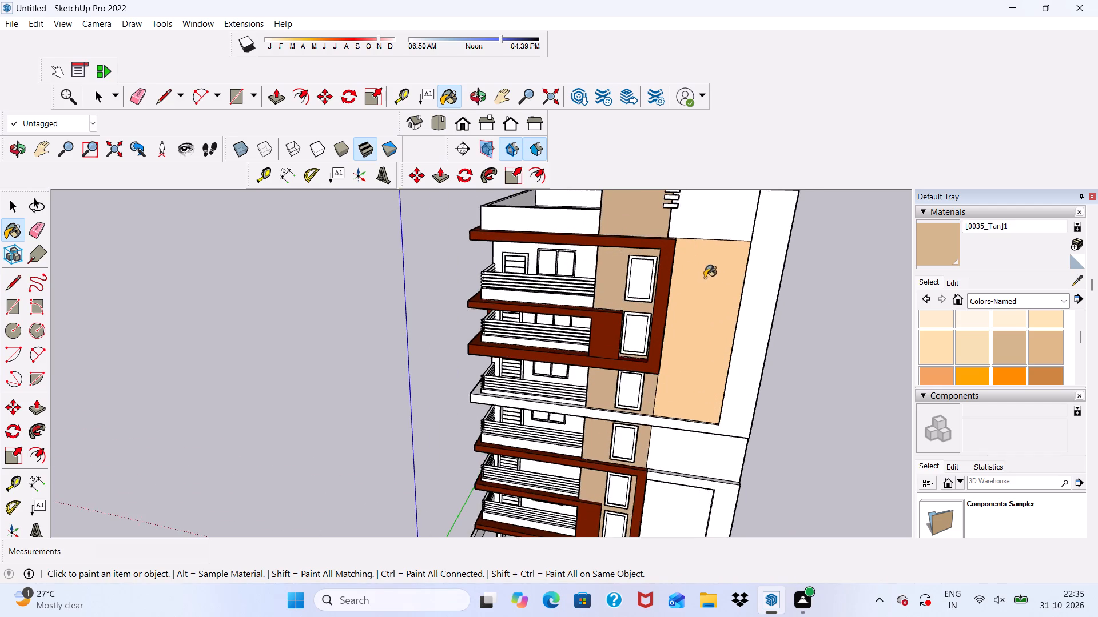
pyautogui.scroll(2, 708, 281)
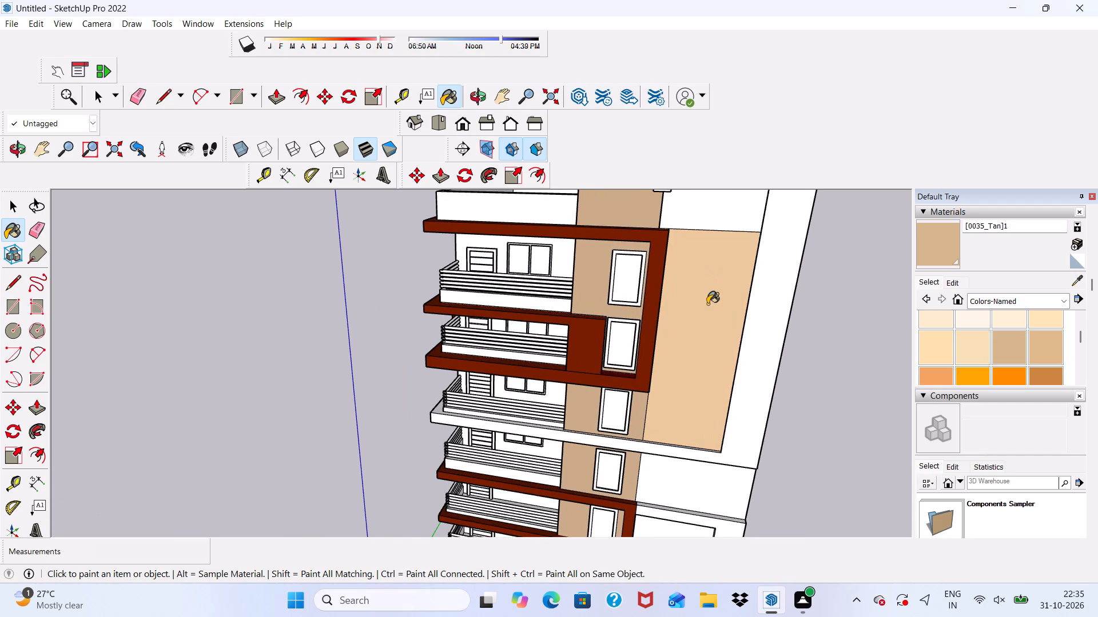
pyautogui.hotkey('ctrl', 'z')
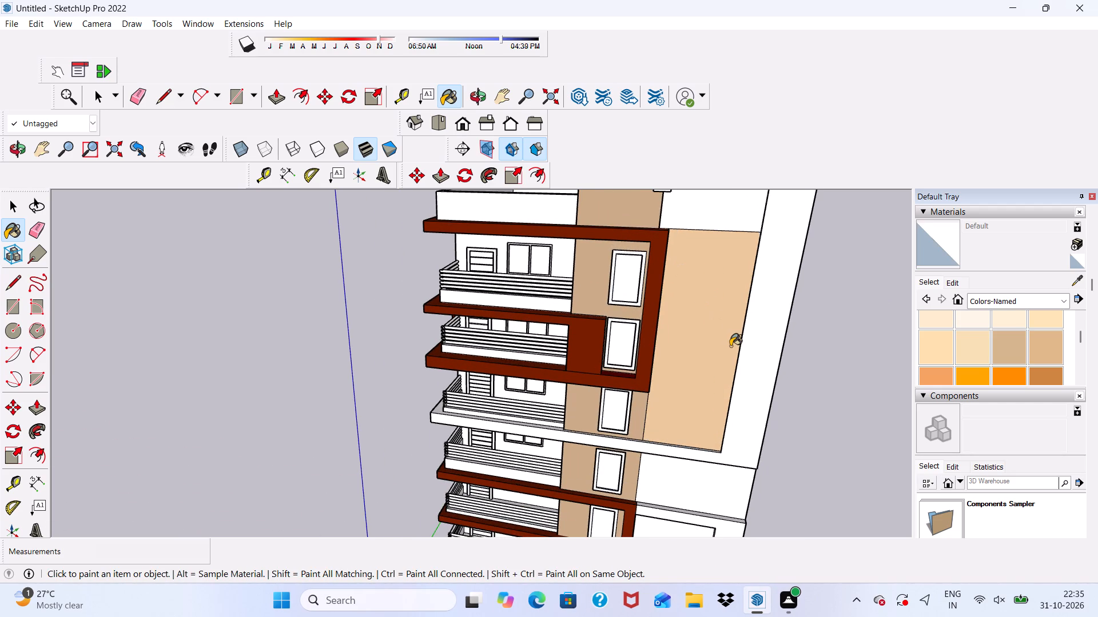
# Undo the last paint on the tall recessed panel beside the upper red frame.
pyautogui.hotkey('ctrl', 'z')
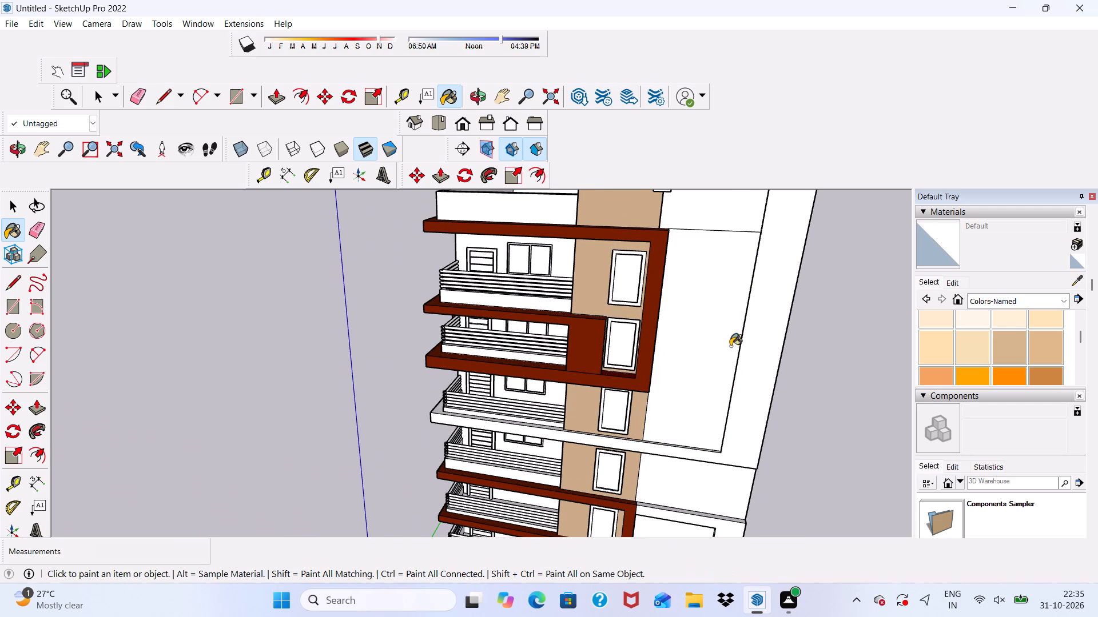
pyautogui.press('space')
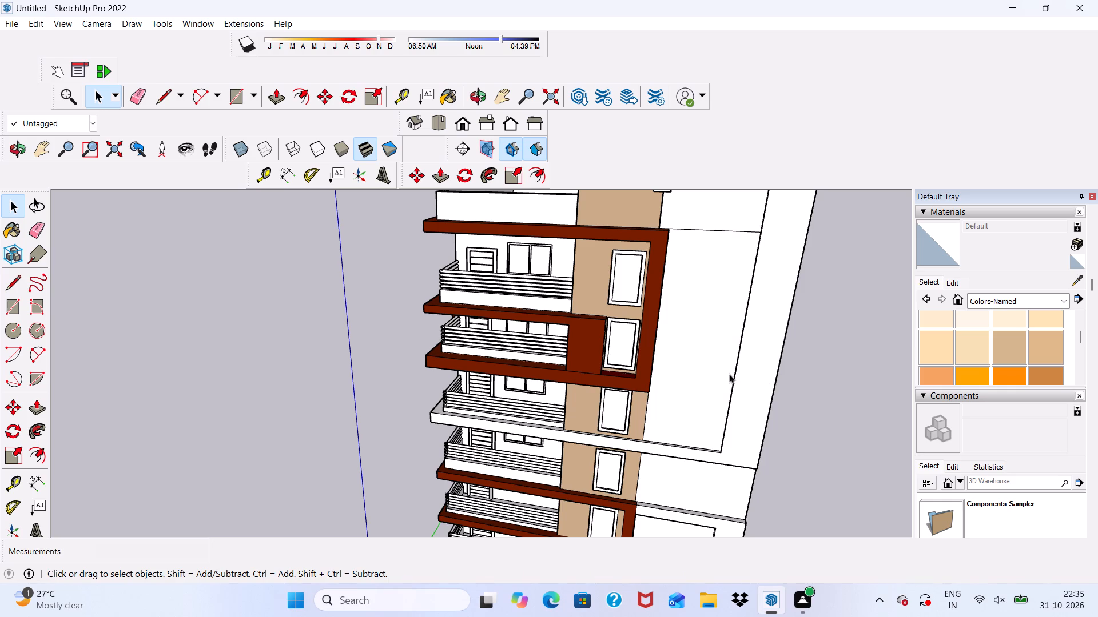
pyautogui.click(817, 364)
pyautogui.scroll(-3, 651, 372)
pyautogui.moveTo(649, 376); pyautogui.dragTo(791, 324, button='middle')
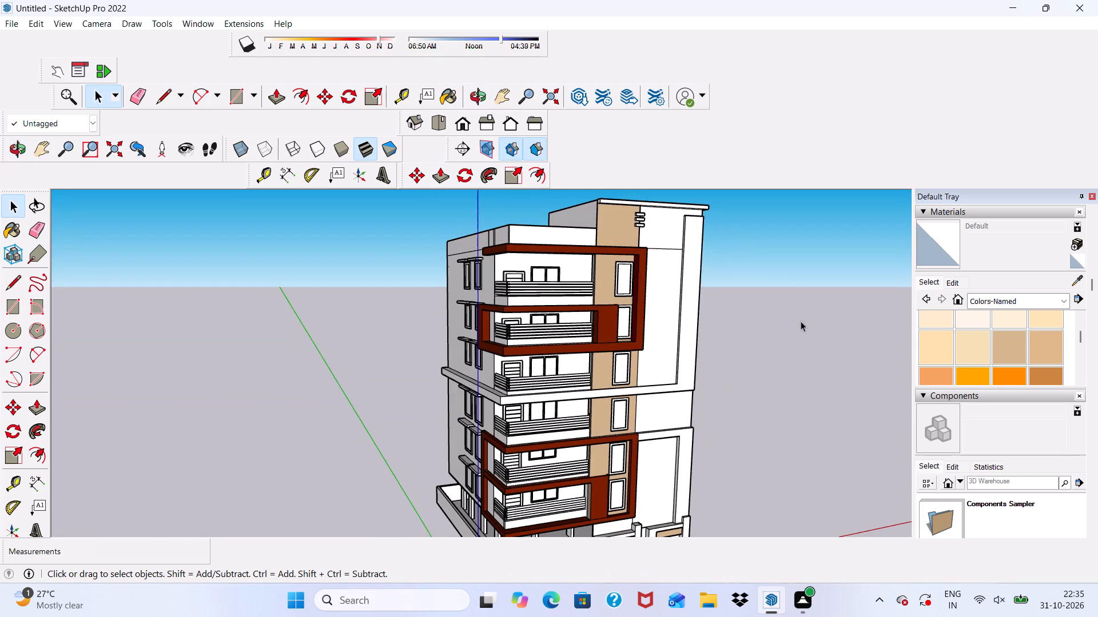
# Paint the front of the top-floor balcony door's frame with Wood Veneer 01 from the Wood materials.
pyautogui.click(1061, 303)
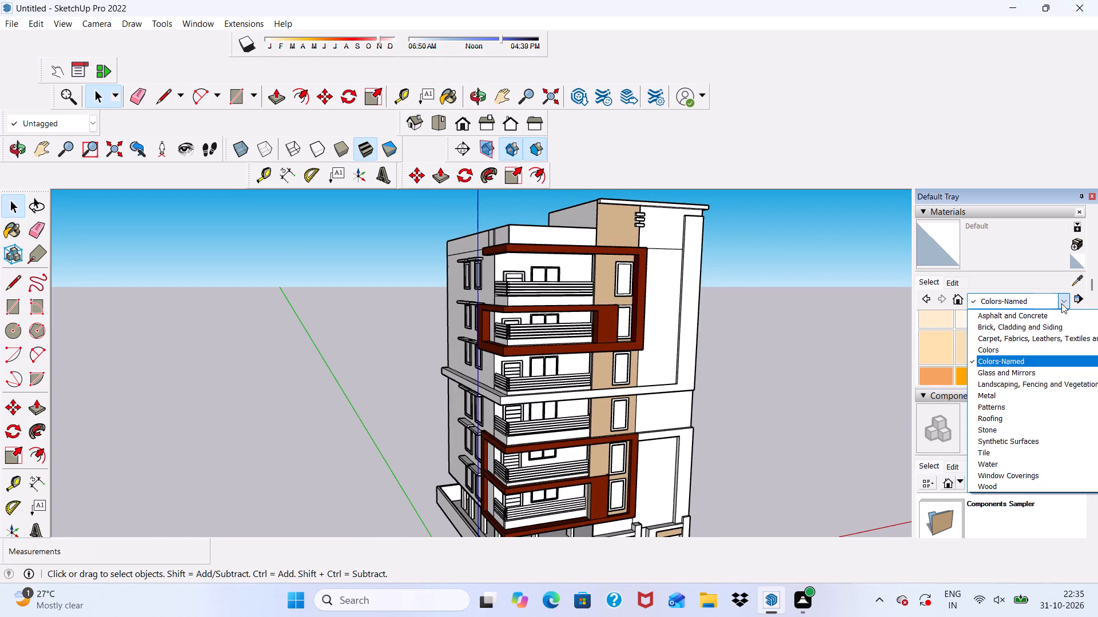
pyautogui.click(986, 487)
pyautogui.scroll(-2, 1040, 354)
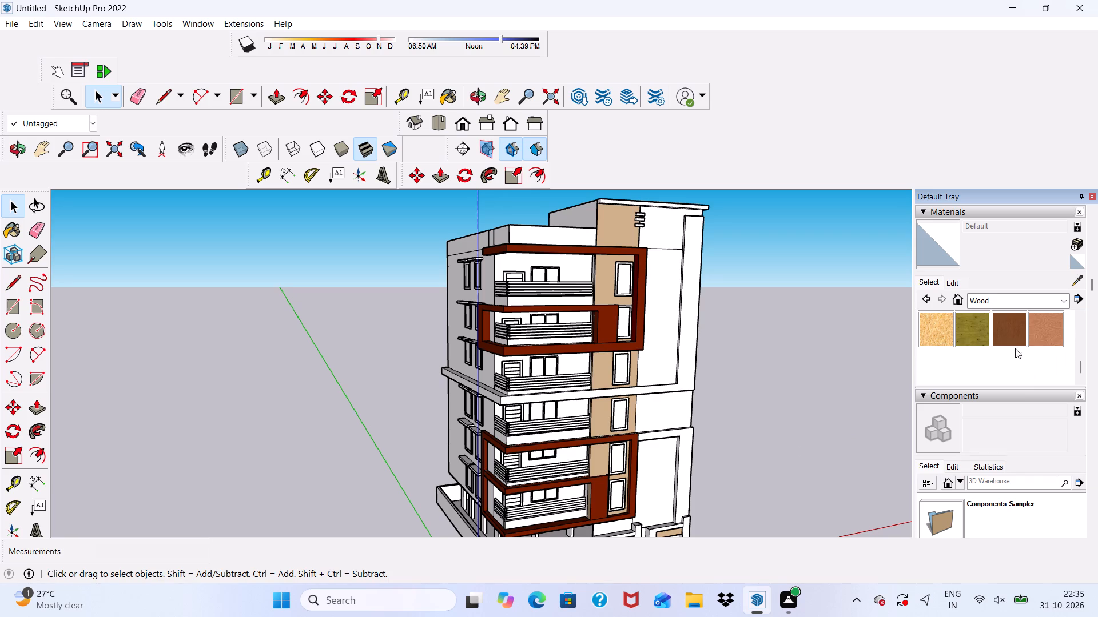
pyautogui.click(1013, 335)
pyautogui.scroll(18, 490, 328)
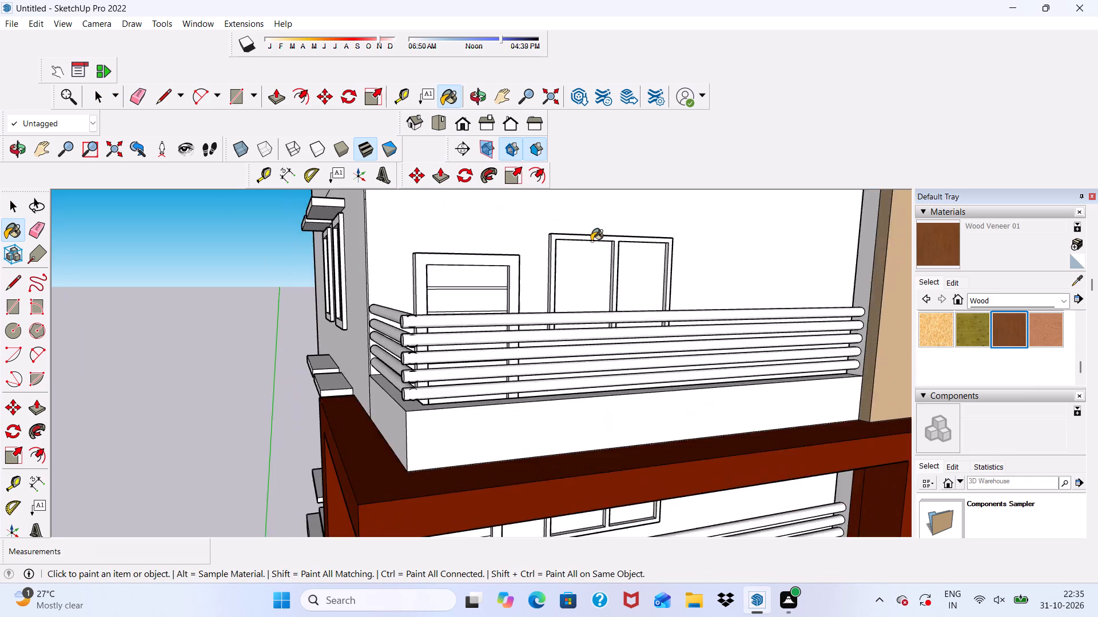
pyautogui.scroll(7, 591, 241)
pyautogui.scroll(-1, 468, 325)
pyautogui.scroll(3, 335, 343)
pyautogui.click(360, 295)
pyautogui.scroll(-5, 367, 308)
# Paint the top-floor door frame's outer side nearest the window, upper inner face and far inner side face with Wood Veneer 01.
pyautogui.moveTo(407, 410); pyautogui.dragTo(311, 412, button='middle')
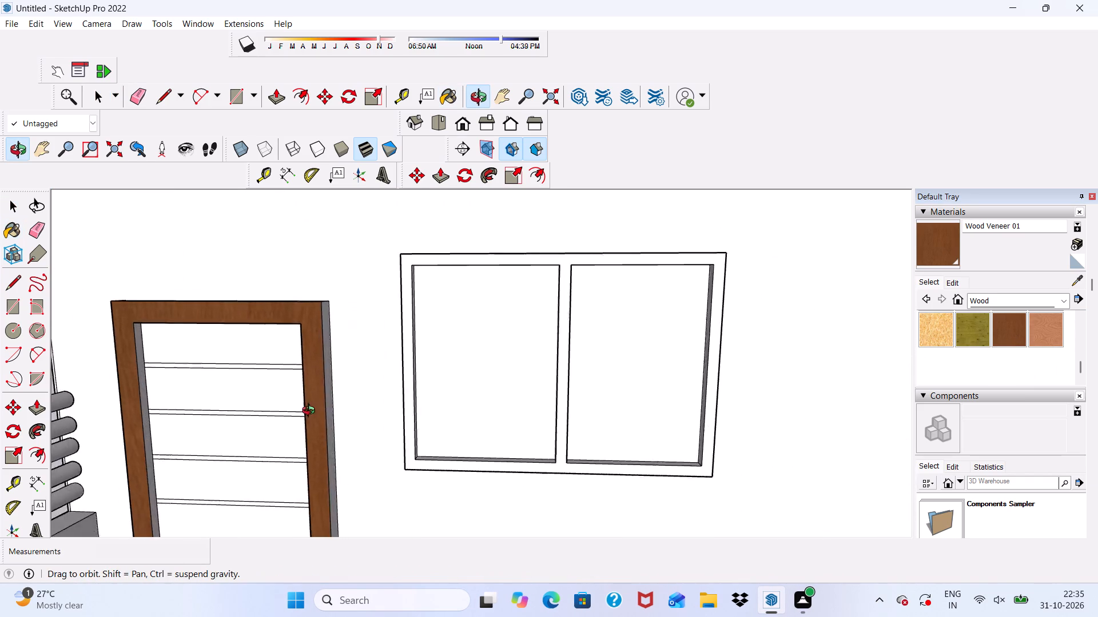
pyautogui.moveTo(311, 412); pyautogui.dragTo(248, 391, button='middle')
pyautogui.scroll(7, 303, 388)
pyautogui.click(308, 372)
pyautogui.scroll(3, 150, 311)
pyautogui.scroll(-1, 161, 262)
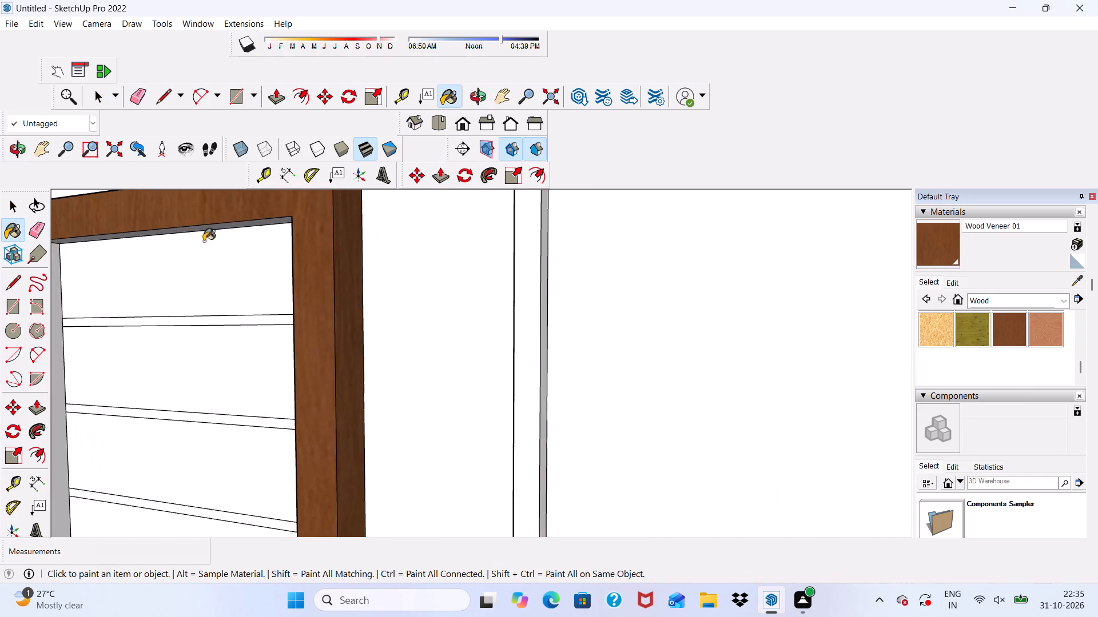
pyautogui.scroll(7, 220, 241)
pyautogui.click(300, 210)
pyautogui.scroll(-11, 317, 227)
pyautogui.scroll(2, 118, 379)
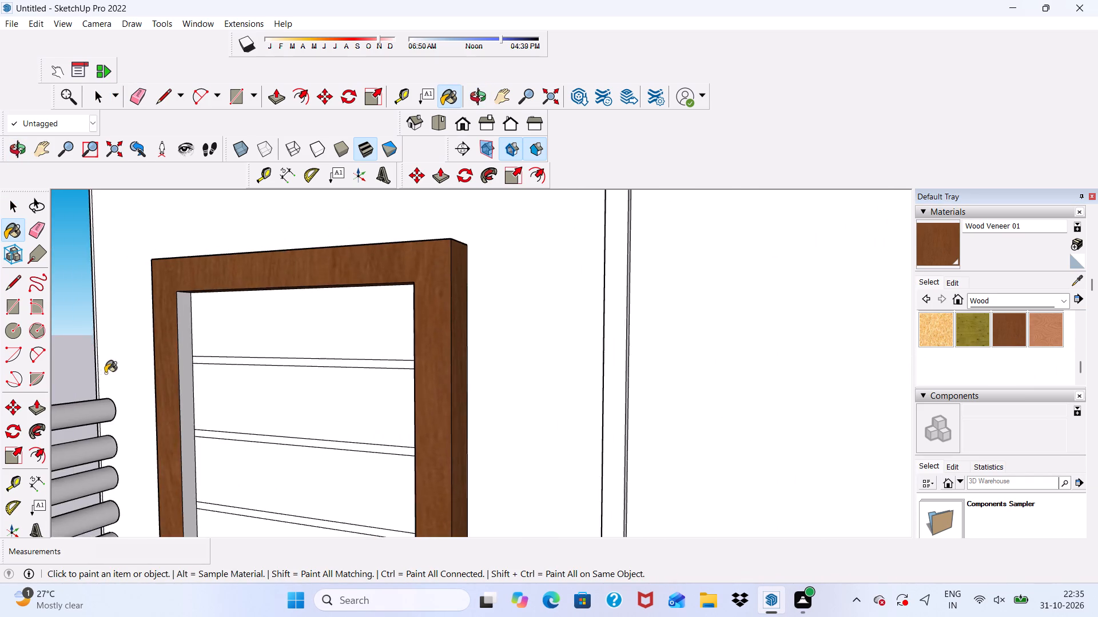
pyautogui.scroll(2, 105, 373)
pyautogui.scroll(-1, 181, 355)
pyautogui.click(192, 339)
# Paint the top-floor balcony door's horizontal panels with Wood Veneer 01, leaving the thin strips between them white.
pyautogui.click(264, 316)
pyautogui.click(261, 427)
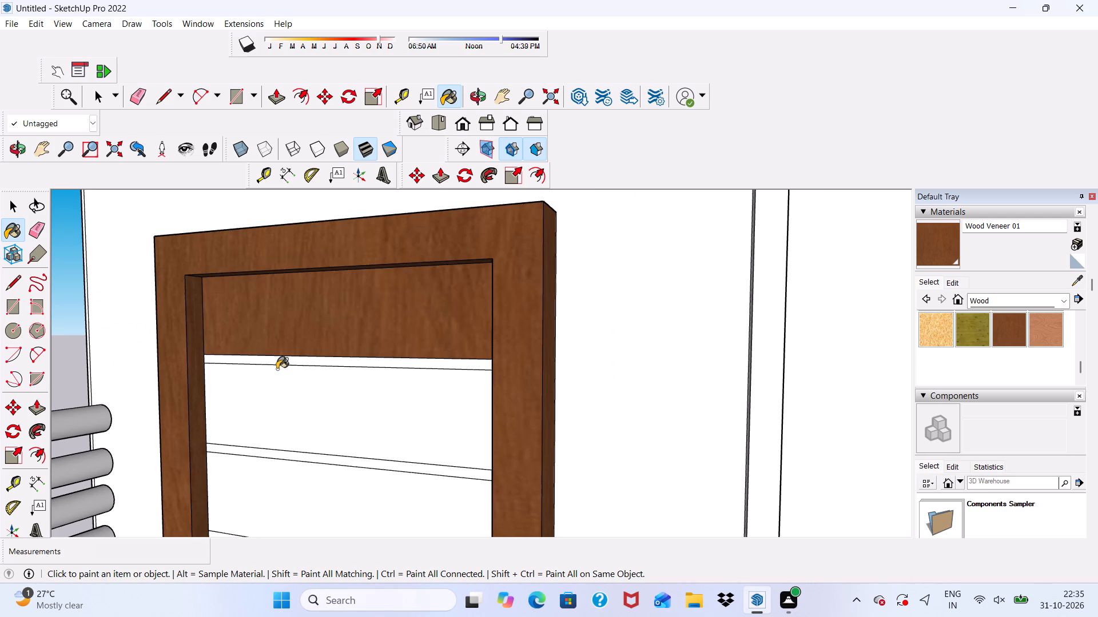
pyautogui.scroll(-6, 277, 369)
pyautogui.scroll(4, 280, 448)
pyautogui.click(279, 450)
pyautogui.scroll(-6, 349, 285)
pyautogui.scroll(3, 311, 415)
pyautogui.scroll(-3, 347, 332)
pyautogui.moveTo(371, 363); pyautogui.dragTo(382, 419, button='middle')
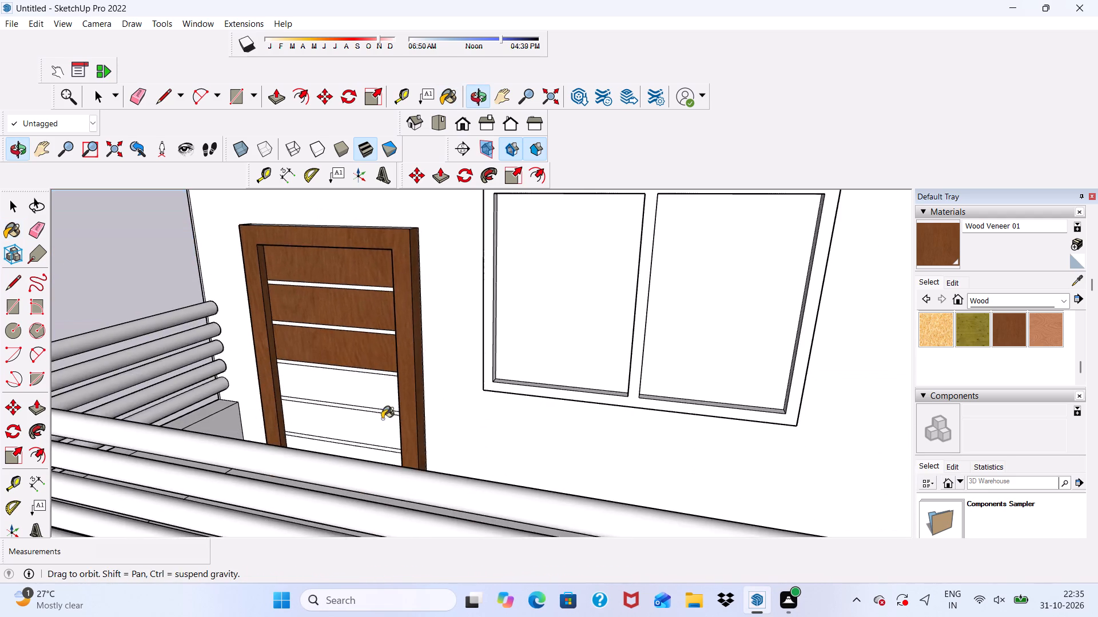
pyautogui.scroll(3, 347, 382)
pyautogui.click(347, 380)
pyautogui.moveTo(326, 436); pyautogui.dragTo(327, 443)
pyautogui.click(323, 490)
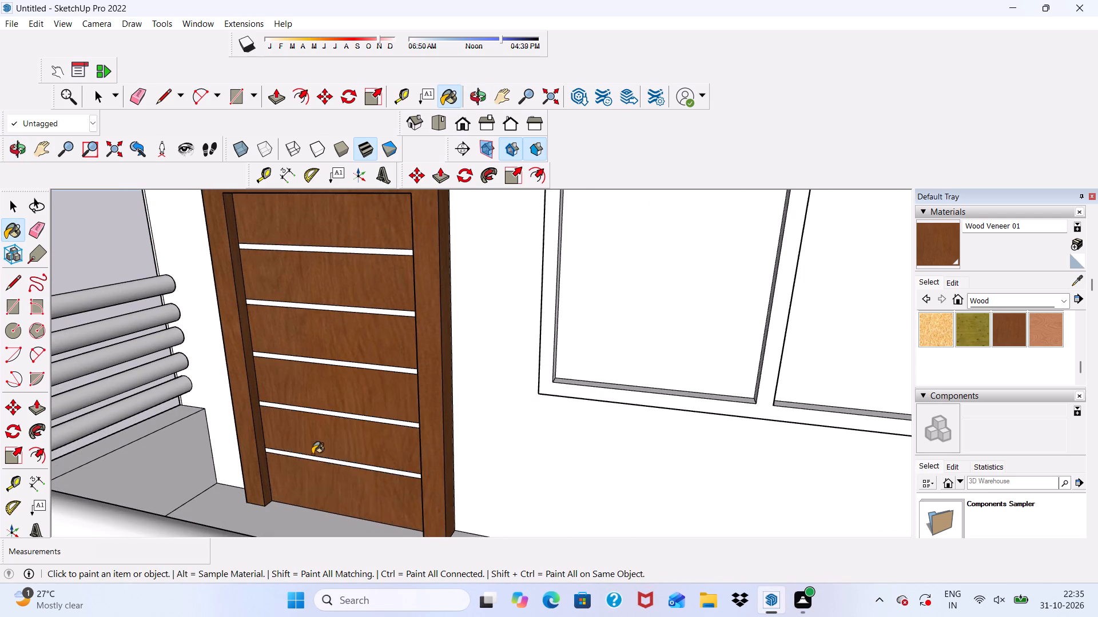
# Paint the top-floor door frame's remaining outer side, inner side face and top edge with Wood Veneer 01.
pyautogui.scroll(-2, 312, 454)
pyautogui.moveTo(312, 454); pyautogui.dragTo(577, 467, button='middle')
pyautogui.scroll(3, 421, 417)
pyautogui.click(449, 372)
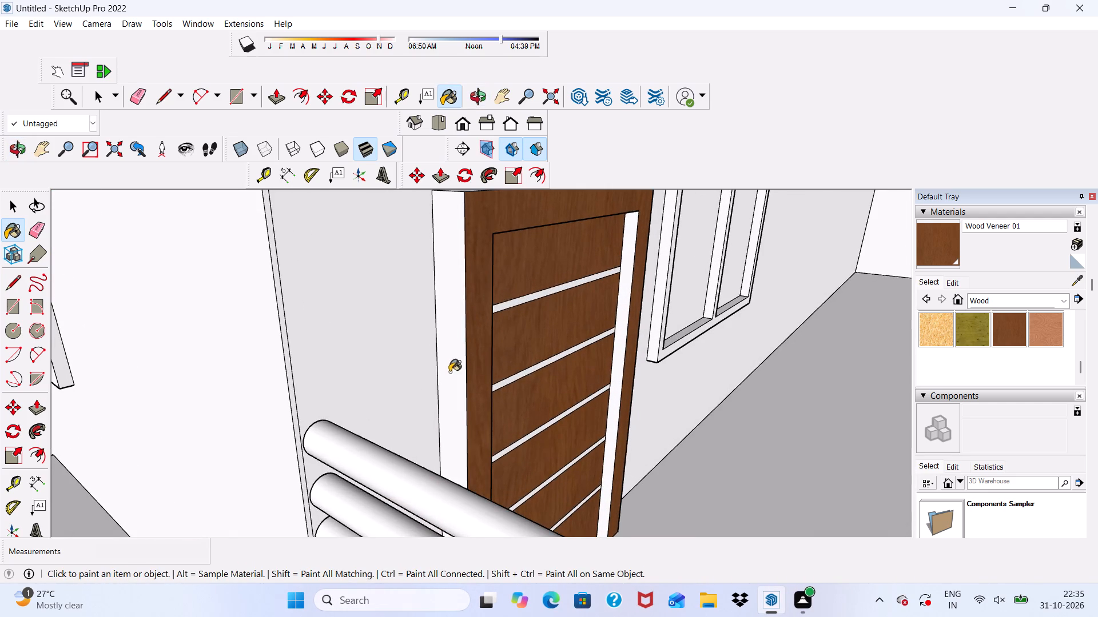
pyautogui.scroll(3, 583, 405)
pyautogui.click(620, 407)
pyautogui.scroll(-4, 614, 416)
pyautogui.moveTo(634, 415); pyautogui.dragTo(612, 451, button='middle')
pyautogui.scroll(-1, 634, 415)
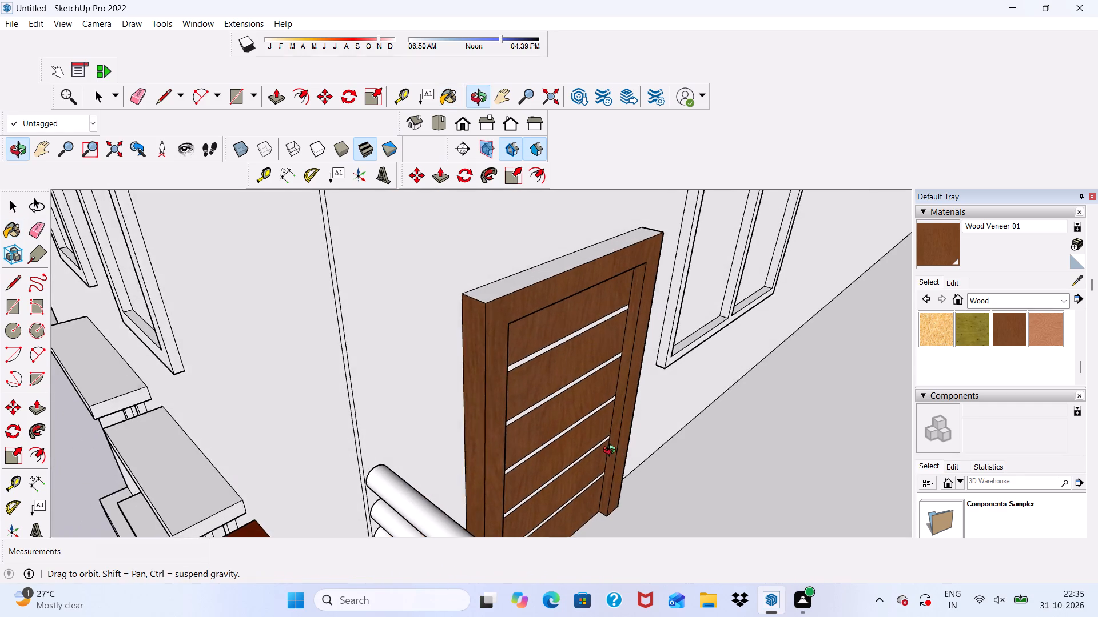
pyautogui.moveTo(612, 451); pyautogui.dragTo(610, 452, button='middle')
pyautogui.click(490, 296)
# Paint the frame front and top panel of the lower balcony door inside the upper red frame with Wood Veneer 01.
pyautogui.scroll(-2, 564, 338)
pyautogui.moveTo(602, 375); pyautogui.dragTo(408, 350, button='middle')
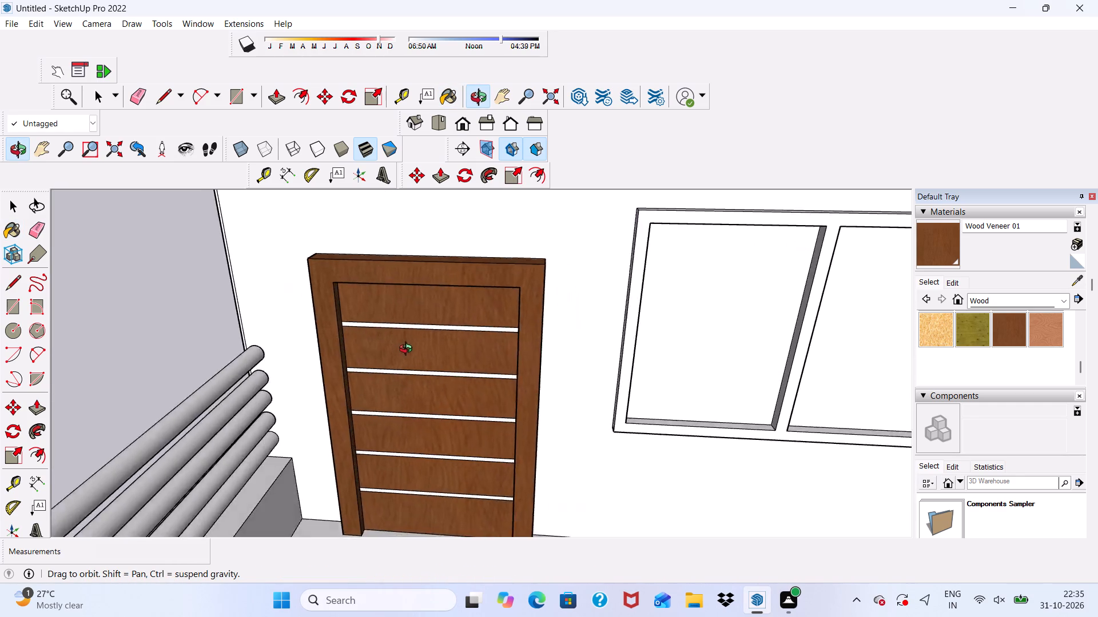
pyautogui.moveTo(408, 350); pyautogui.dragTo(337, 310, button='middle')
pyautogui.scroll(-12, 337, 310)
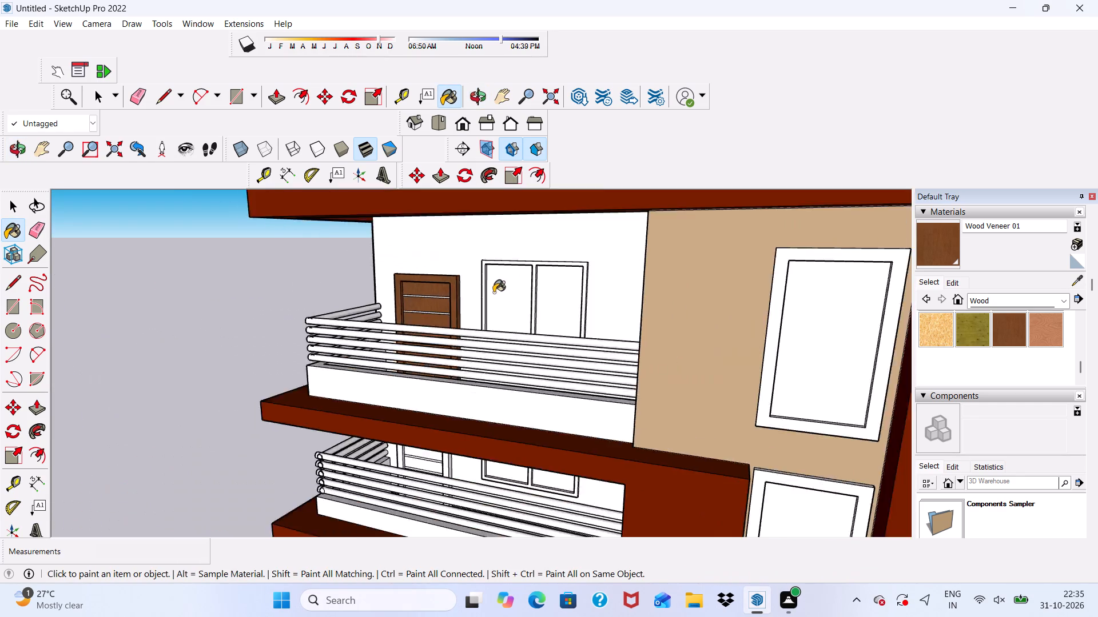
pyautogui.scroll(-8, 494, 293)
pyautogui.moveTo(451, 404); pyautogui.dragTo(574, 392, button='middle')
pyautogui.scroll(9, 483, 393)
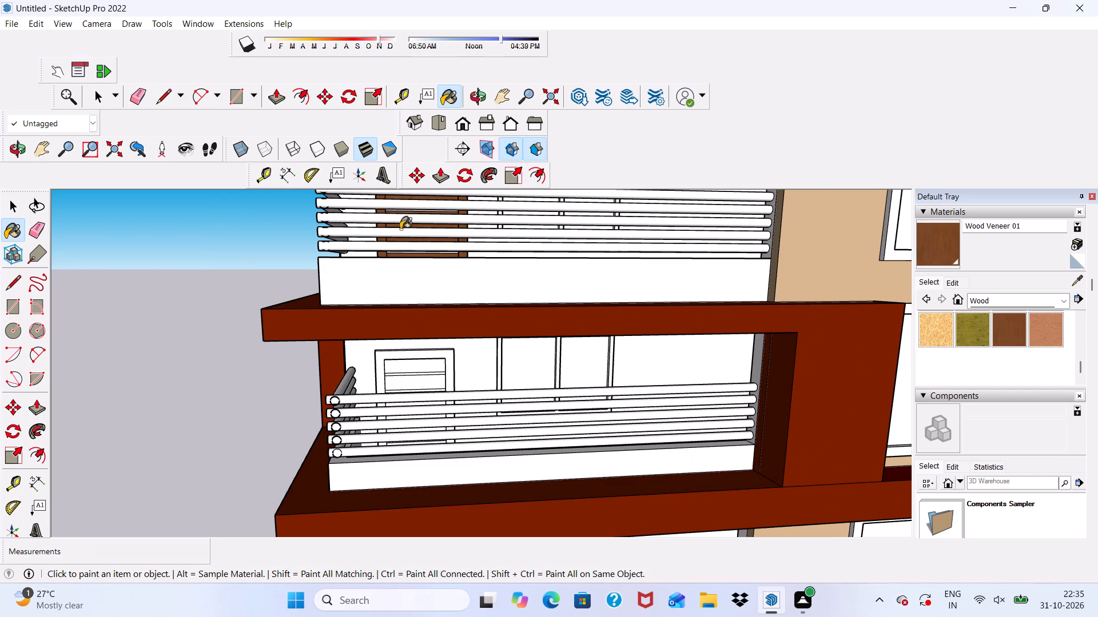
pyautogui.scroll(12, 403, 273)
pyautogui.moveTo(432, 418); pyautogui.dragTo(401, 384, button='middle')
pyautogui.scroll(4, 411, 344)
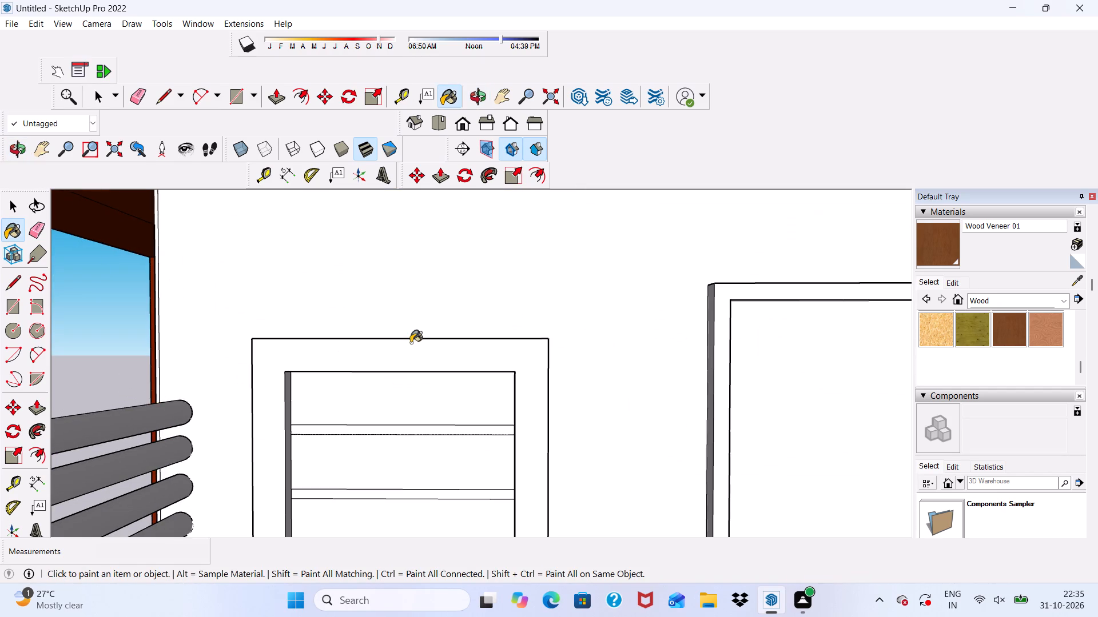
pyautogui.click(407, 354)
pyautogui.click(390, 394)
# Paint both inner side faces and the upper inner face of this door's frame with Wood Veneer 01.
pyautogui.scroll(-5, 329, 371)
pyautogui.scroll(5, 297, 403)
pyautogui.moveTo(309, 390); pyautogui.dragTo(307, 389, button='middle')
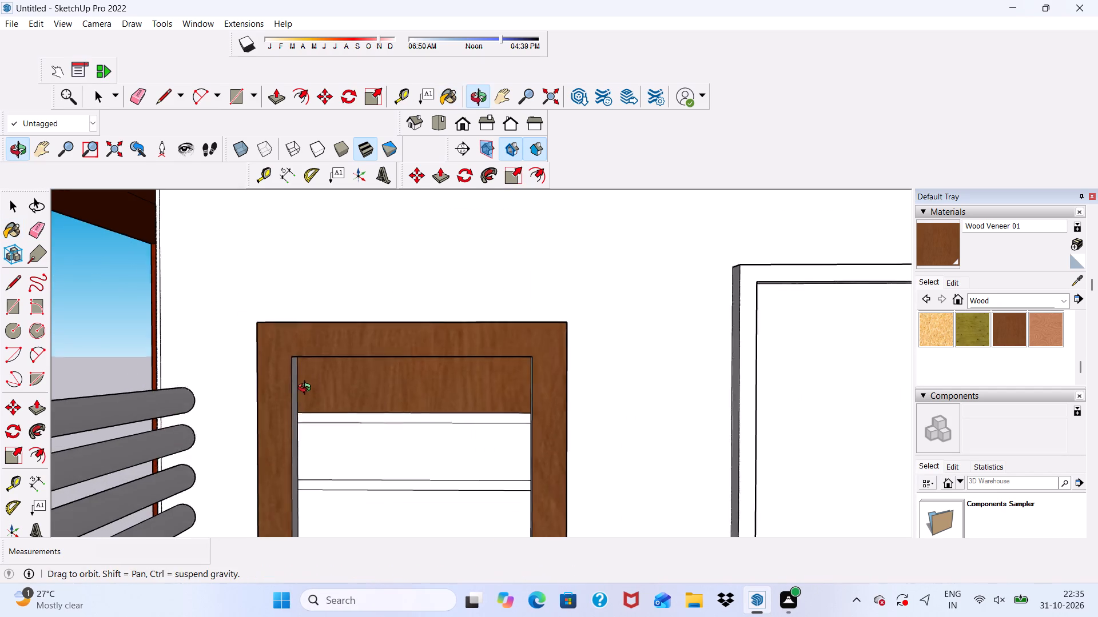
pyautogui.moveTo(307, 389); pyautogui.dragTo(291, 390, button='middle')
pyautogui.scroll(4, 291, 390)
pyautogui.click(297, 379)
pyautogui.moveTo(309, 378); pyautogui.dragTo(337, 294, button='middle')
pyautogui.scroll(1, 349, 323)
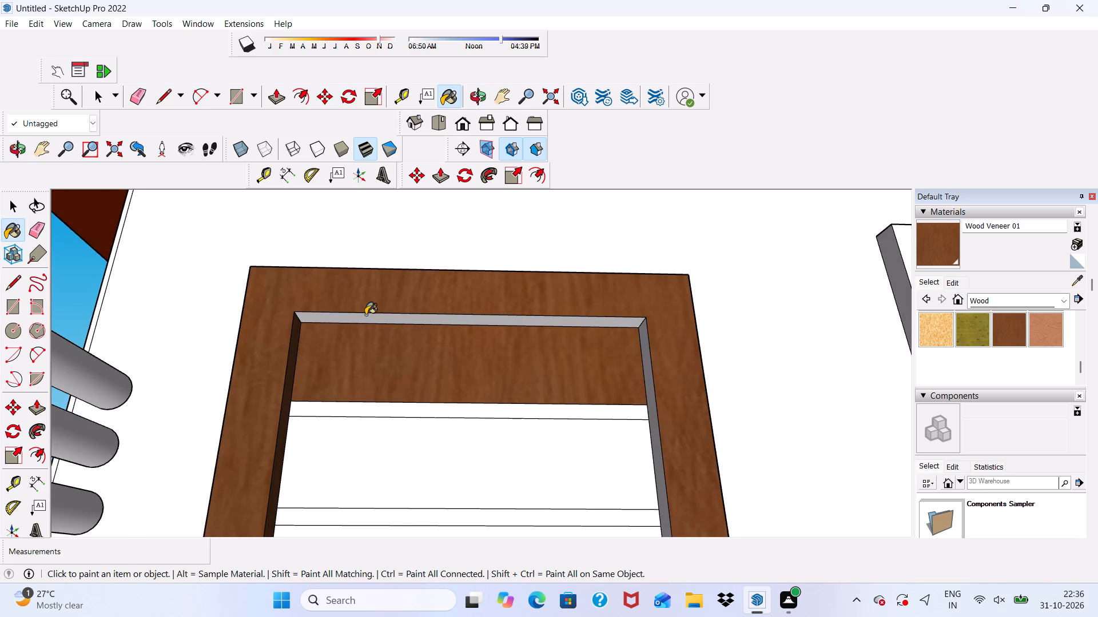
pyautogui.click(365, 315)
pyautogui.click(686, 408)
# Paint both outer sides and the top edge of the same door's frame with Wood Veneer 01.
pyautogui.scroll(-5, 652, 372)
pyautogui.moveTo(684, 409); pyautogui.dragTo(600, 426, button='middle')
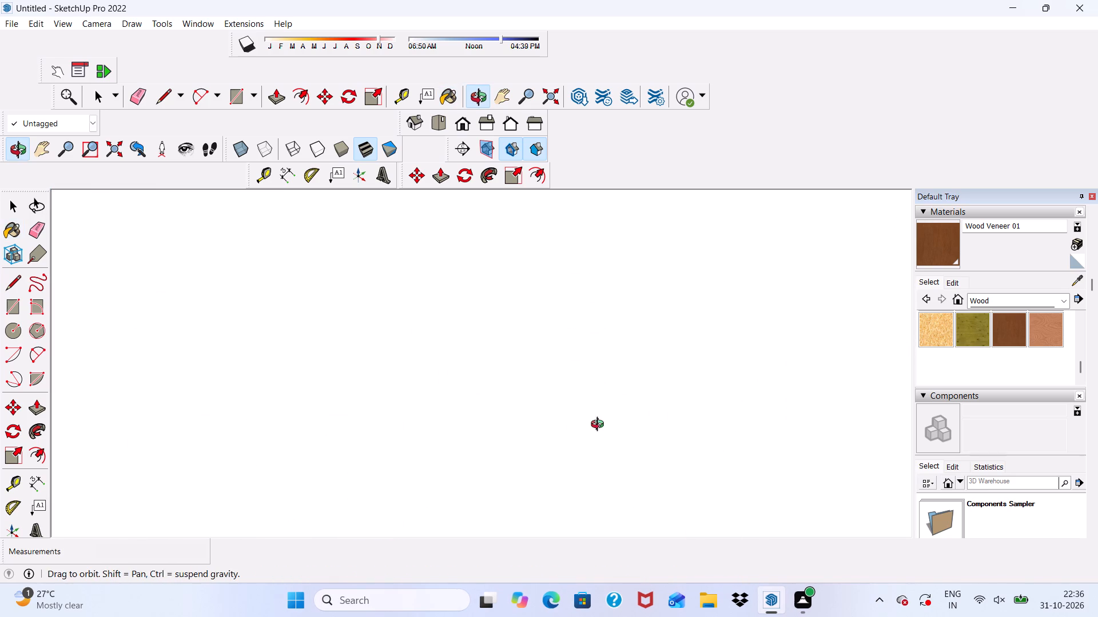
pyautogui.moveTo(600, 426); pyautogui.dragTo(581, 428, button='middle')
pyautogui.click(464, 120)
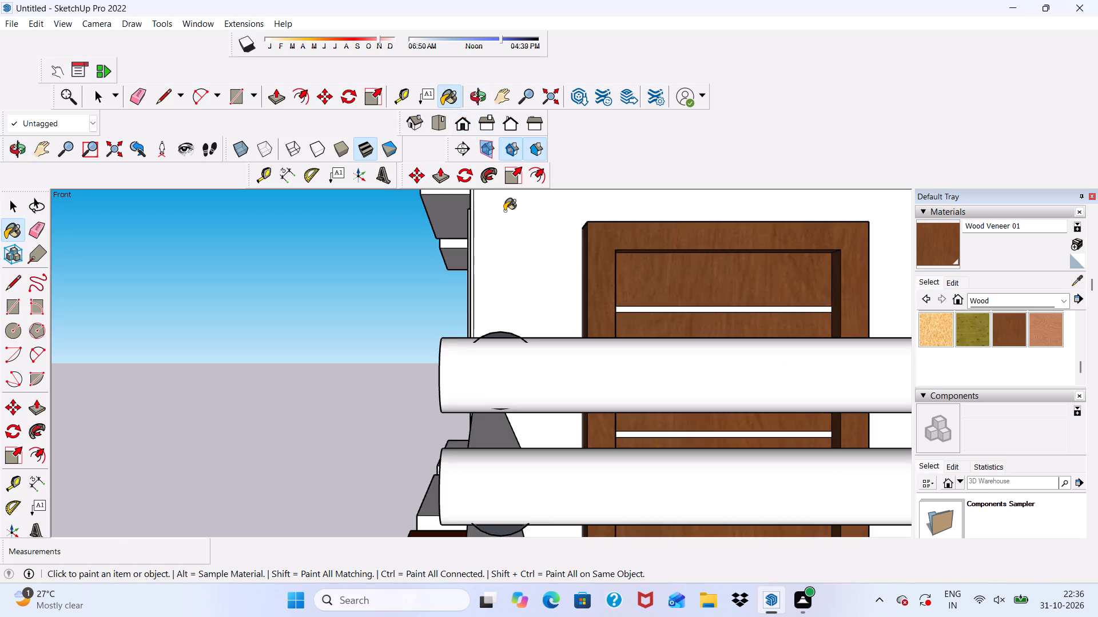
pyautogui.scroll(-15, 504, 225)
pyautogui.scroll(10, 677, 384)
pyautogui.moveTo(719, 424); pyautogui.dragTo(560, 431, button='middle')
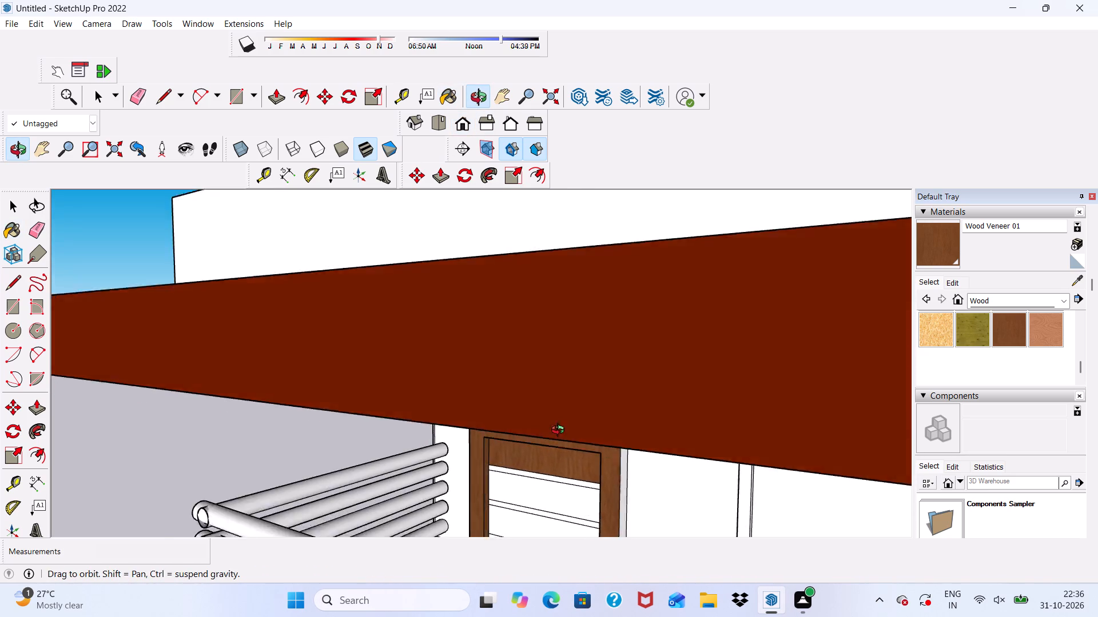
pyautogui.moveTo(560, 431); pyautogui.dragTo(554, 423, button='middle')
pyautogui.scroll(8, 576, 432)
pyautogui.click(620, 464)
pyautogui.scroll(2, 582, 393)
pyautogui.scroll(-1, 582, 384)
pyautogui.moveTo(582, 384); pyautogui.dragTo(587, 406, button='middle')
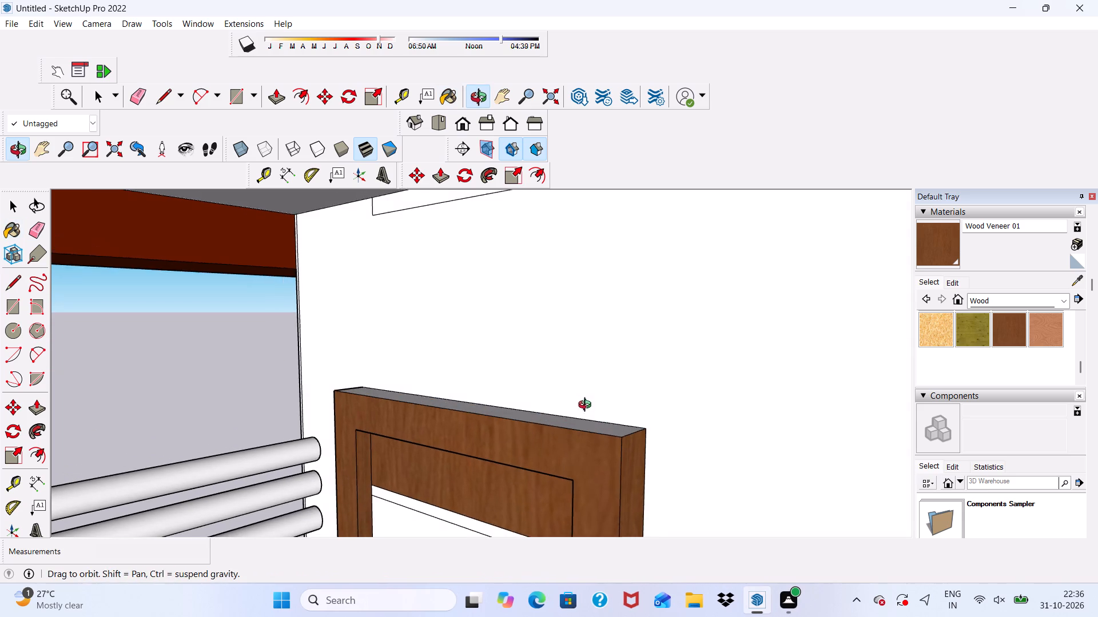
pyautogui.moveTo(587, 406); pyautogui.dragTo(587, 411, button='middle')
pyautogui.click(586, 434)
pyautogui.scroll(-2, 495, 386)
pyautogui.moveTo(494, 388); pyautogui.dragTo(747, 367, button='middle')
pyautogui.scroll(1, 595, 408)
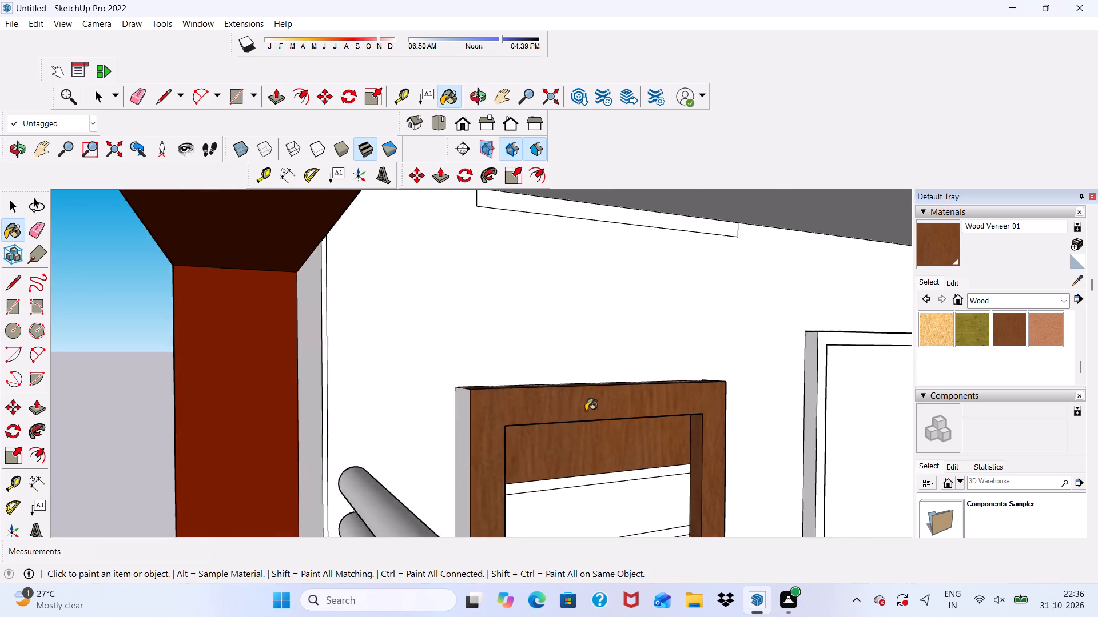
pyautogui.scroll(2, 586, 411)
pyautogui.click(434, 439)
# Paint the same door's remaining horizontal panels down to the floor with Wood Veneer 01, leaving the thin strips white.
pyautogui.click(524, 534)
pyautogui.scroll(-6, 453, 368)
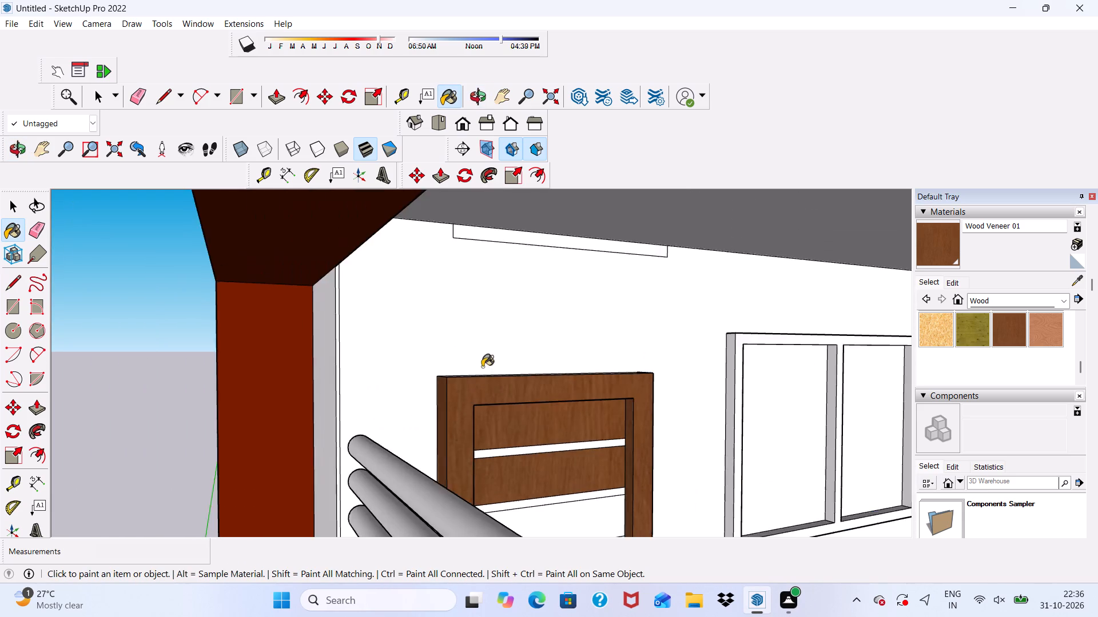
pyautogui.scroll(-3, 482, 367)
pyautogui.scroll(3, 550, 485)
pyautogui.click(554, 478)
pyautogui.moveTo(558, 481); pyautogui.dragTo(492, 506, button='middle')
pyautogui.scroll(4, 526, 534)
pyautogui.scroll(-1, 528, 531)
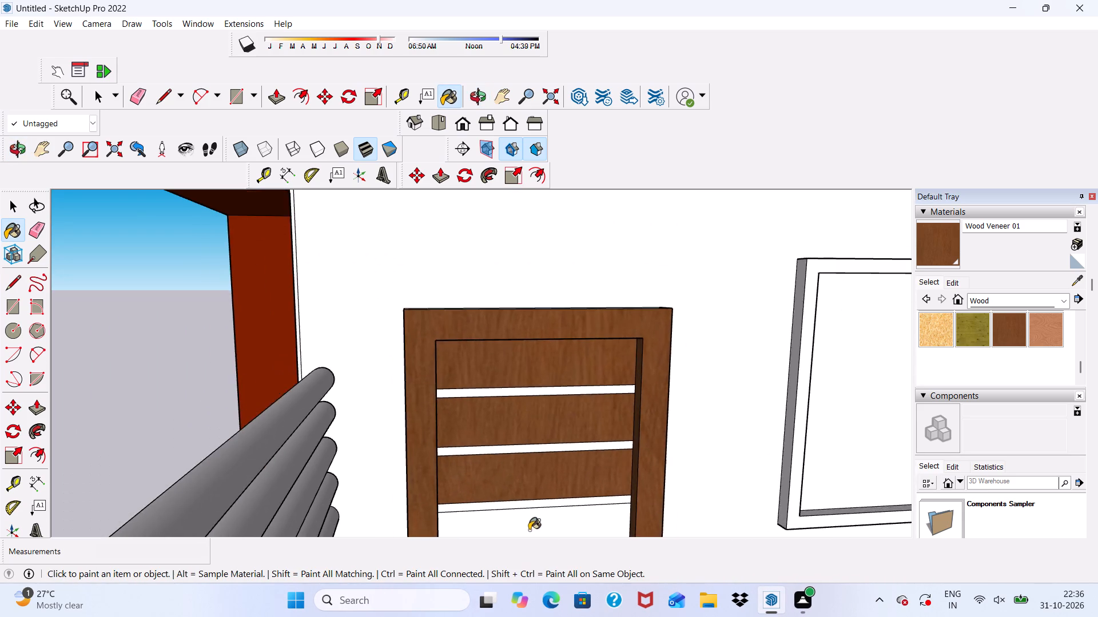
pyautogui.click(529, 530)
pyautogui.scroll(-8, 496, 380)
pyautogui.moveTo(547, 440); pyautogui.dragTo(543, 489, button='middle')
pyautogui.scroll(9, 519, 443)
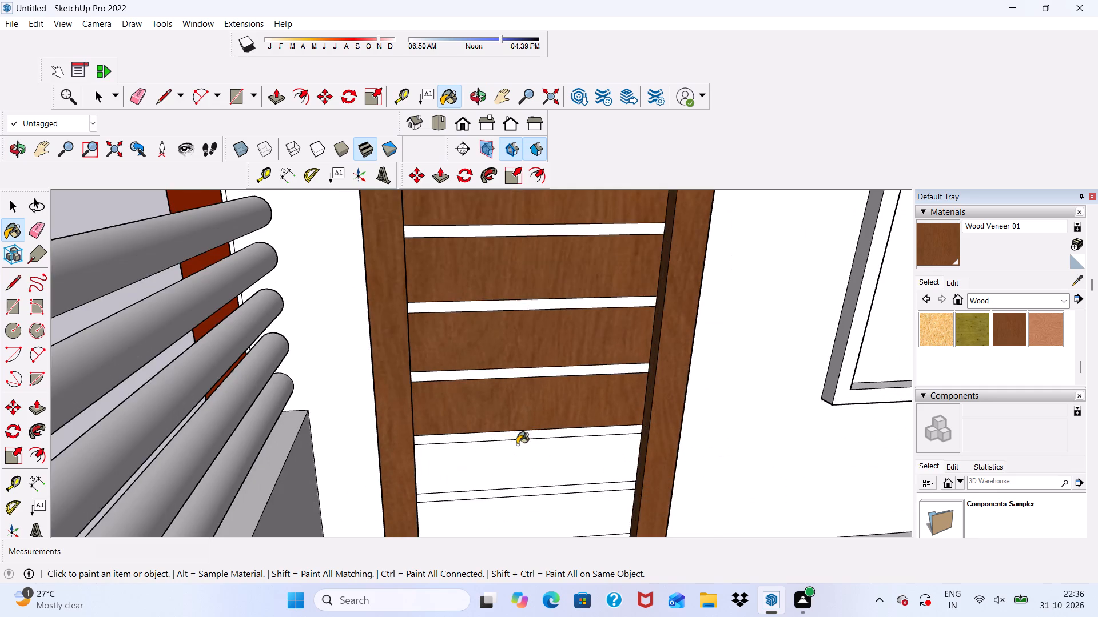
pyautogui.click(517, 447)
pyautogui.scroll(-5, 487, 343)
pyautogui.moveTo(513, 457); pyautogui.dragTo(517, 515, button='middle')
pyautogui.scroll(4, 470, 339)
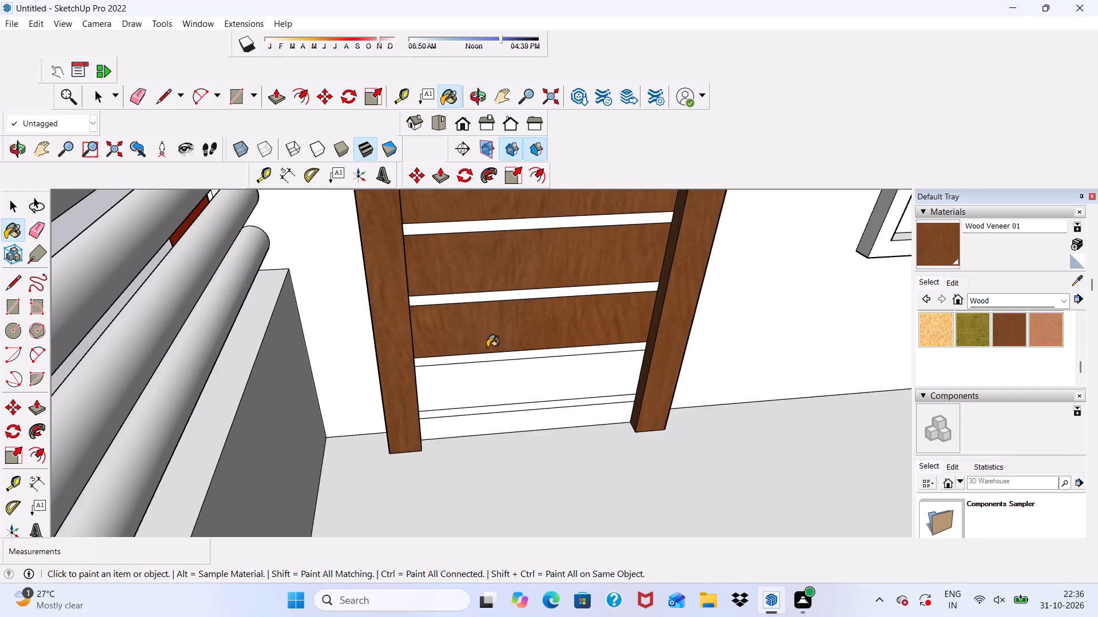
pyautogui.scroll(3, 487, 347)
pyautogui.click(508, 382)
pyautogui.click(506, 431)
# Paint the frame front of the balcony door on the floor just below the upper red frame with Wood Veneer 01.
pyautogui.scroll(-13, 464, 370)
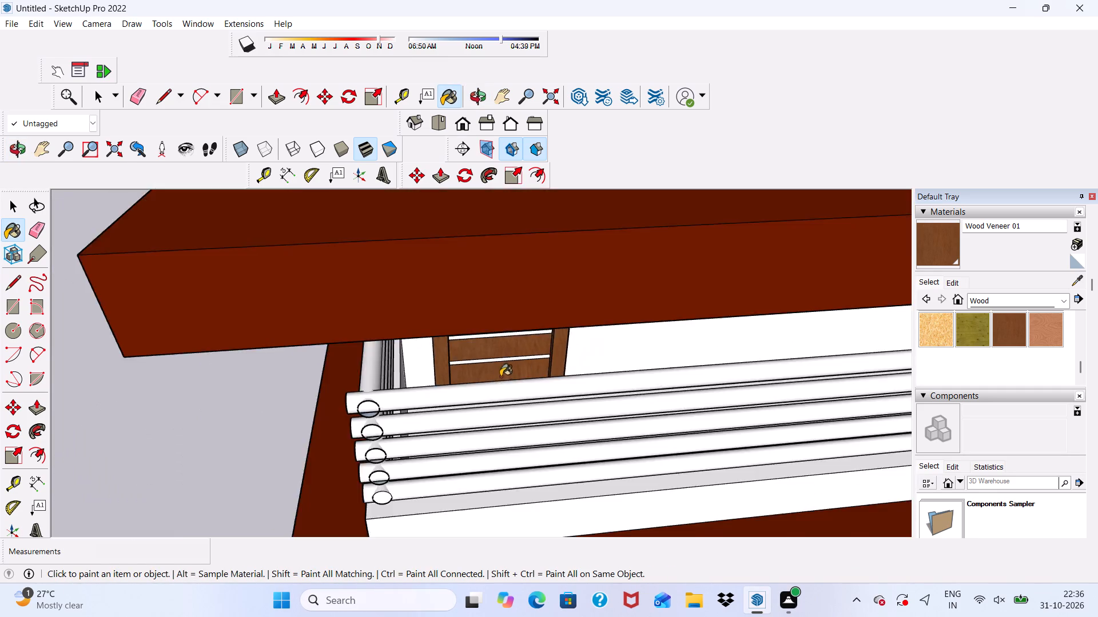
pyautogui.scroll(-4, 500, 376)
pyautogui.moveTo(516, 423); pyautogui.dragTo(504, 317, button='middle')
pyautogui.scroll(-10, 544, 268)
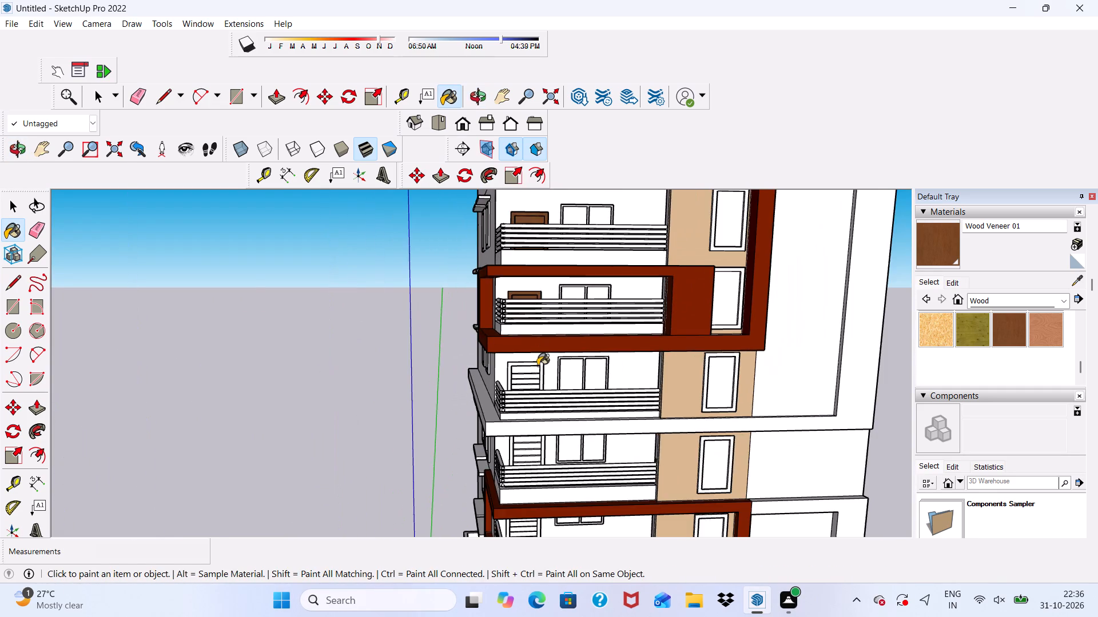
pyautogui.scroll(10, 537, 372)
pyautogui.scroll(9, 508, 328)
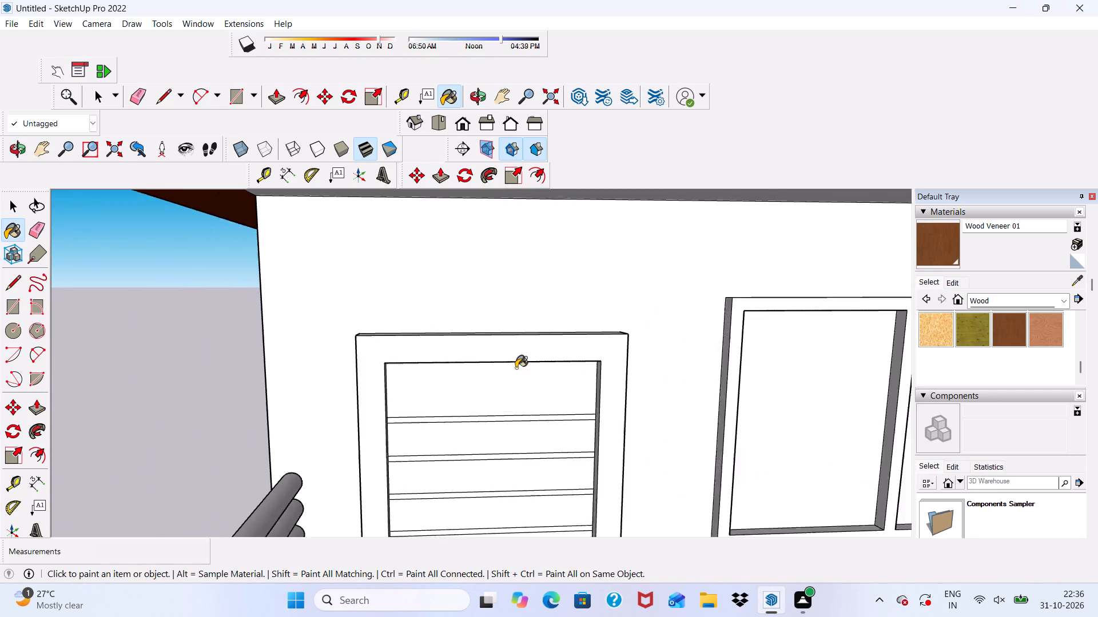
pyautogui.scroll(1, 516, 368)
pyautogui.click(518, 343)
# Paint the horizontal panels of the door just below the upper red frame with Wood Veneer 01, leaving the thin strips white.
pyautogui.click(509, 369)
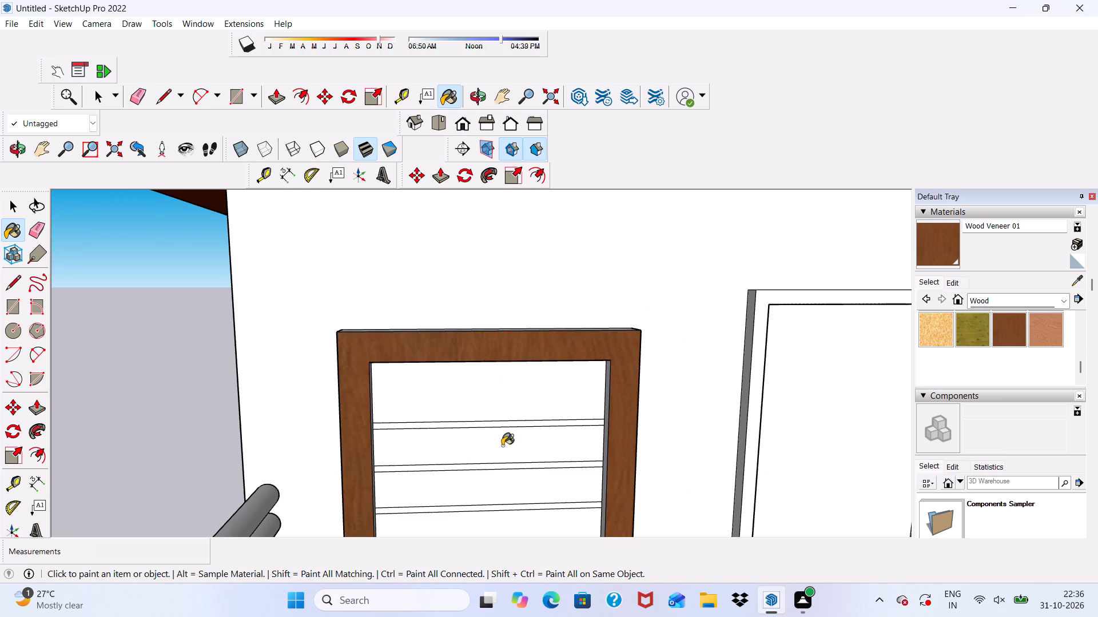
pyautogui.click(502, 442)
pyautogui.scroll(-5, 499, 387)
pyautogui.scroll(5, 507, 454)
pyautogui.moveTo(507, 456); pyautogui.dragTo(508, 451)
pyautogui.scroll(-5, 496, 371)
pyautogui.scroll(4, 516, 443)
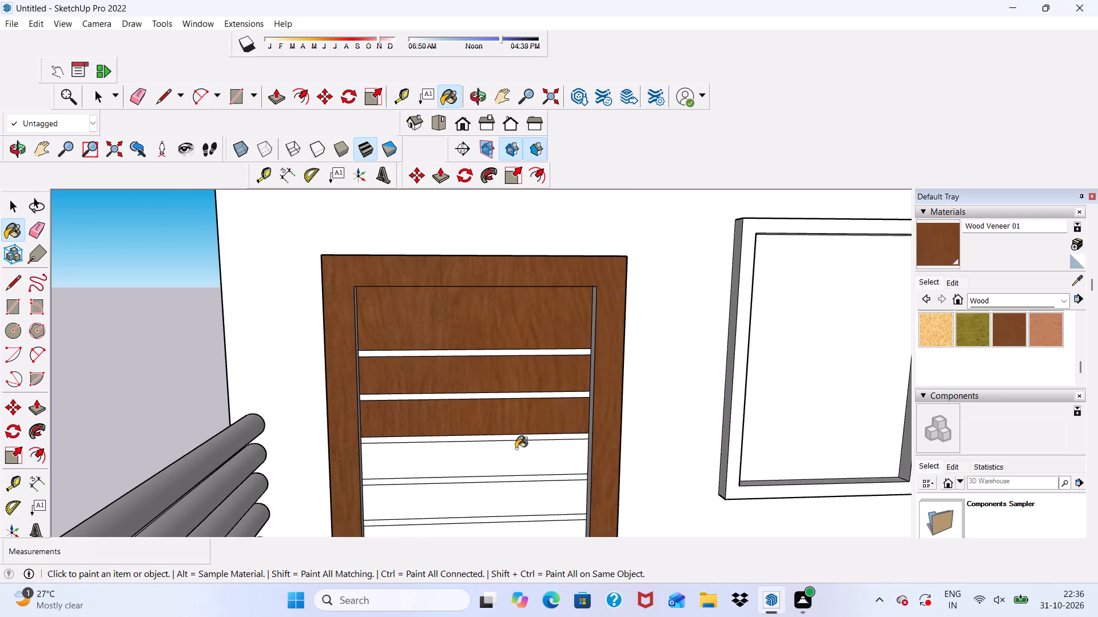
pyautogui.moveTo(518, 452); pyautogui.dragTo(518, 446)
pyautogui.scroll(-6, 487, 326)
pyautogui.scroll(5, 507, 446)
pyautogui.click(507, 421)
pyautogui.scroll(5, 510, 427)
pyautogui.moveTo(516, 431); pyautogui.dragTo(517, 432, button='middle')
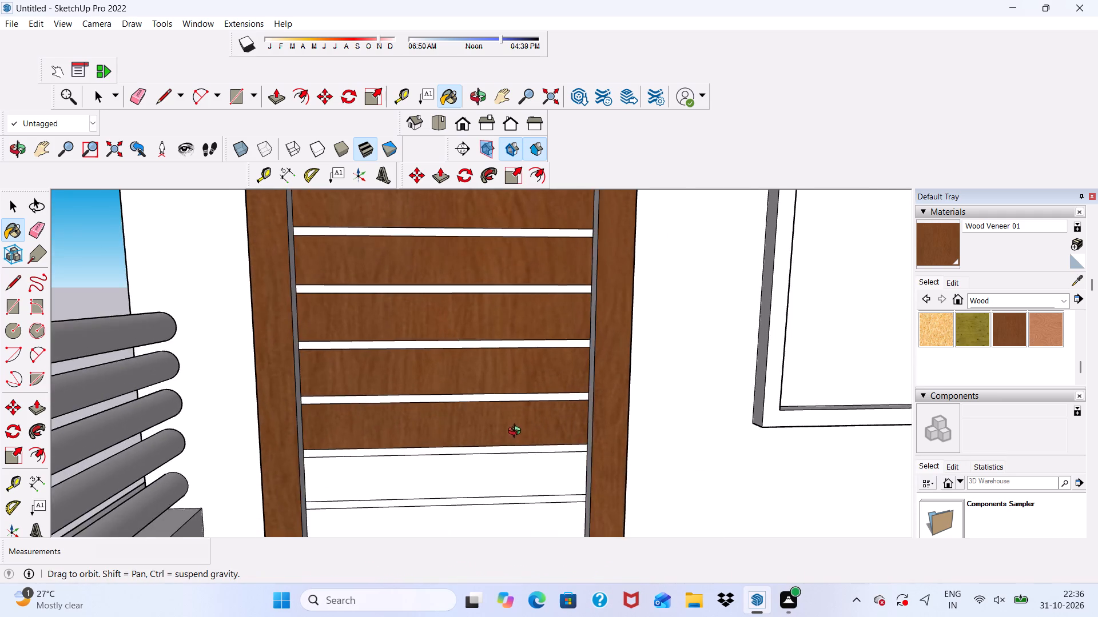
pyautogui.moveTo(517, 432); pyautogui.dragTo(521, 453, button='middle')
pyautogui.scroll(3, 520, 460)
pyautogui.click(516, 470)
pyautogui.scroll(-5, 490, 375)
pyautogui.scroll(5, 504, 478)
pyautogui.click(508, 479)
pyautogui.scroll(-5, 506, 333)
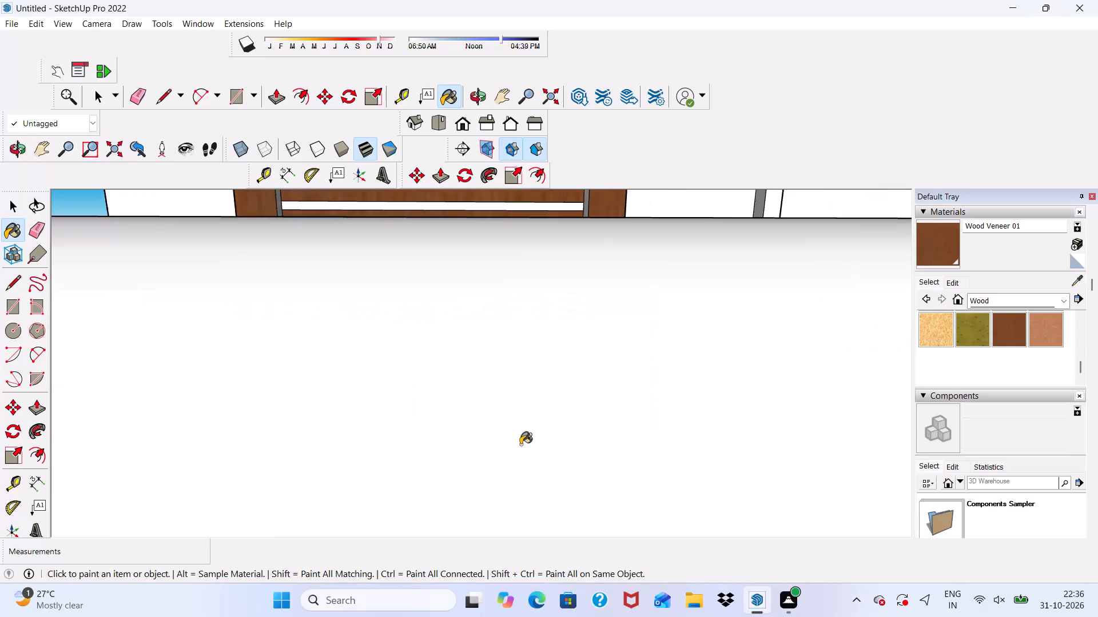
# Paint the two lowest horizontal panels of the door just below the upper red frame with Wood Veneer 01.
pyautogui.scroll(4, 523, 476)
pyautogui.scroll(-20, 530, 318)
pyautogui.scroll(-2, 530, 318)
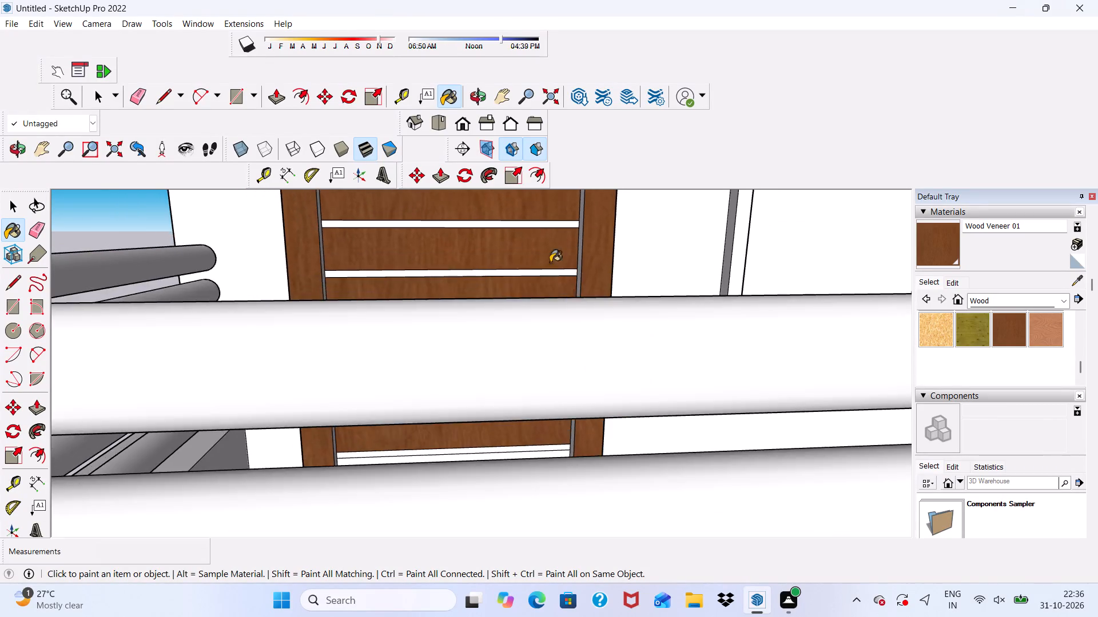
pyautogui.scroll(-7, 550, 262)
pyautogui.moveTo(526, 280); pyautogui.dragTo(543, 372, button='middle')
pyautogui.scroll(2, 491, 319)
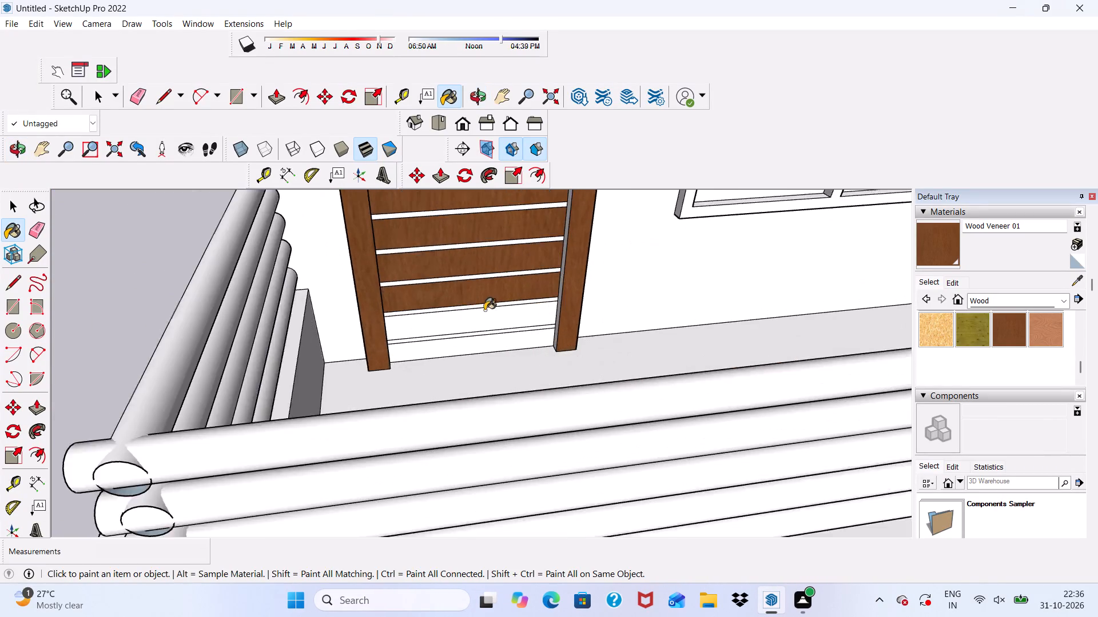
pyautogui.scroll(7, 484, 310)
pyautogui.click(488, 353)
pyautogui.click(482, 315)
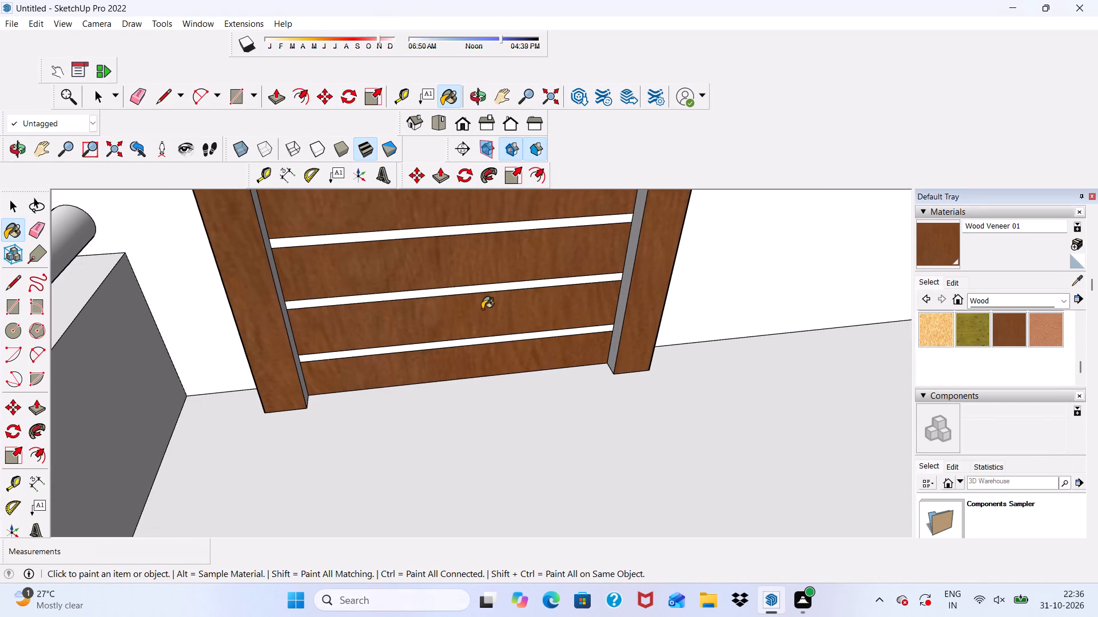
# Paint both inner sides and the inner top edge of the same door's frame with Wood Veneer 01.
pyautogui.scroll(3, 616, 274)
pyautogui.click(635, 251)
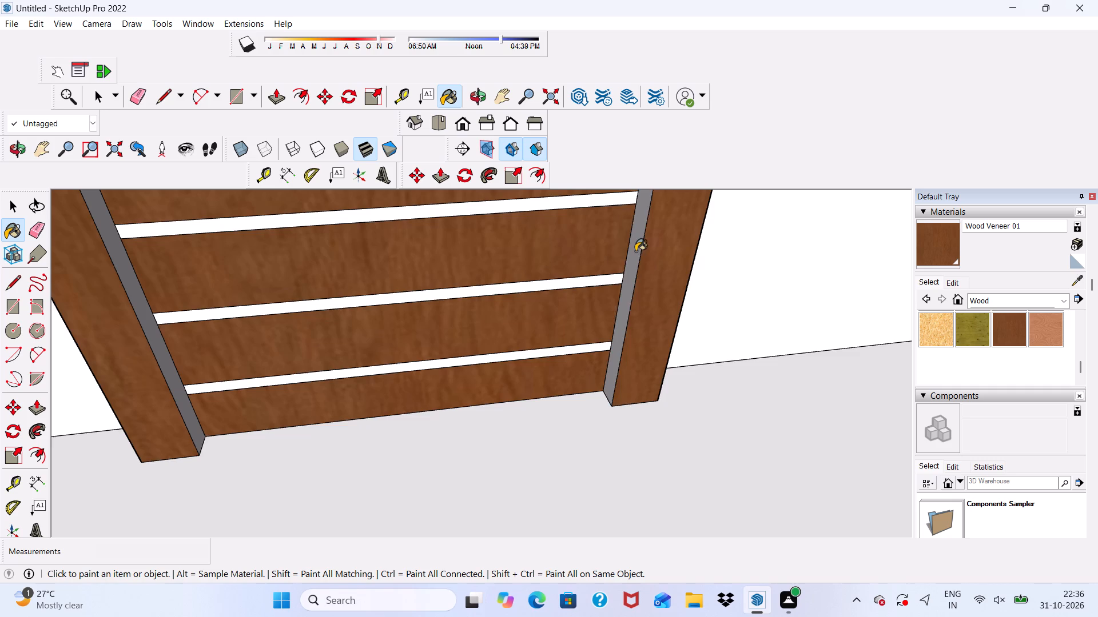
pyautogui.scroll(4, 210, 286)
pyautogui.click(112, 303)
pyautogui.scroll(-9, 121, 305)
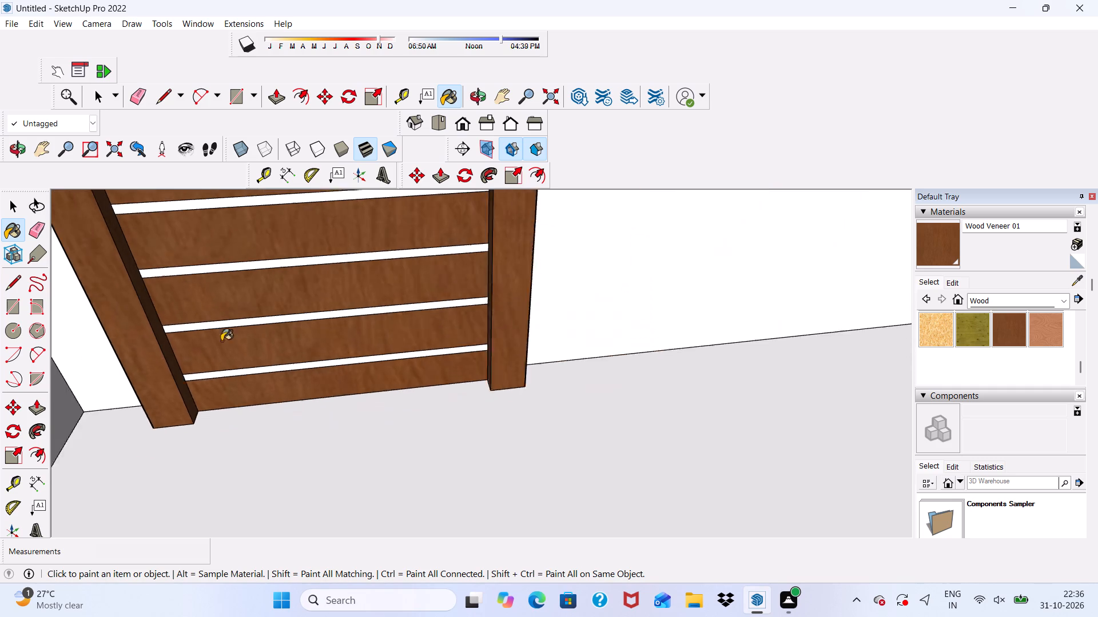
pyautogui.scroll(-7, 221, 341)
pyautogui.moveTo(253, 374); pyautogui.dragTo(249, 261, button='middle')
pyautogui.scroll(-4, 251, 288)
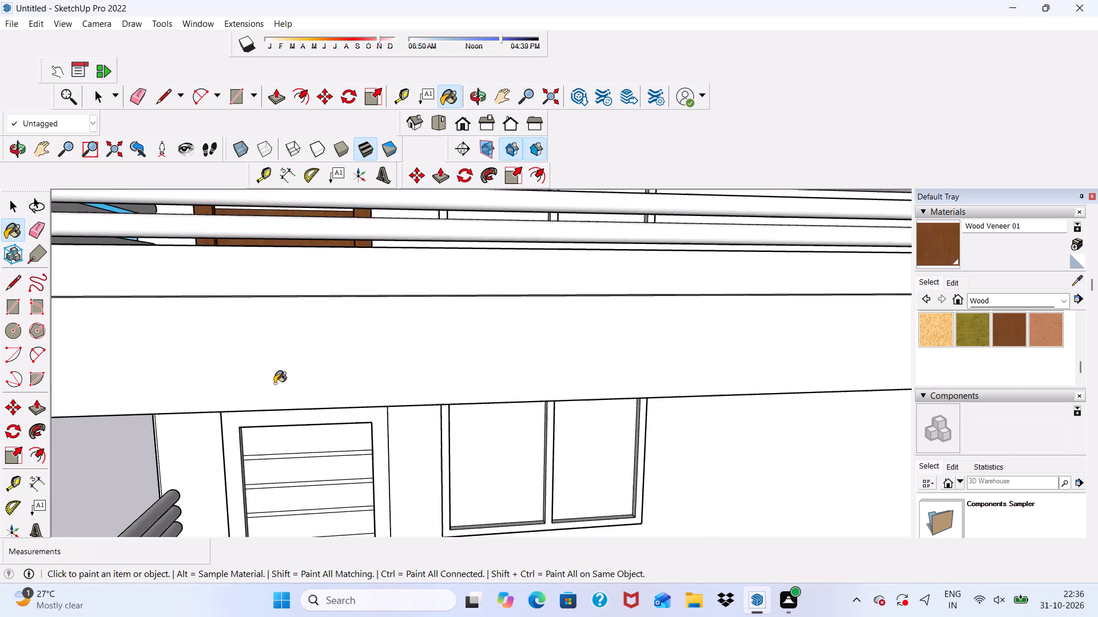
pyautogui.scroll(-8, 274, 383)
pyautogui.scroll(-6, 307, 324)
pyautogui.scroll(14, 292, 245)
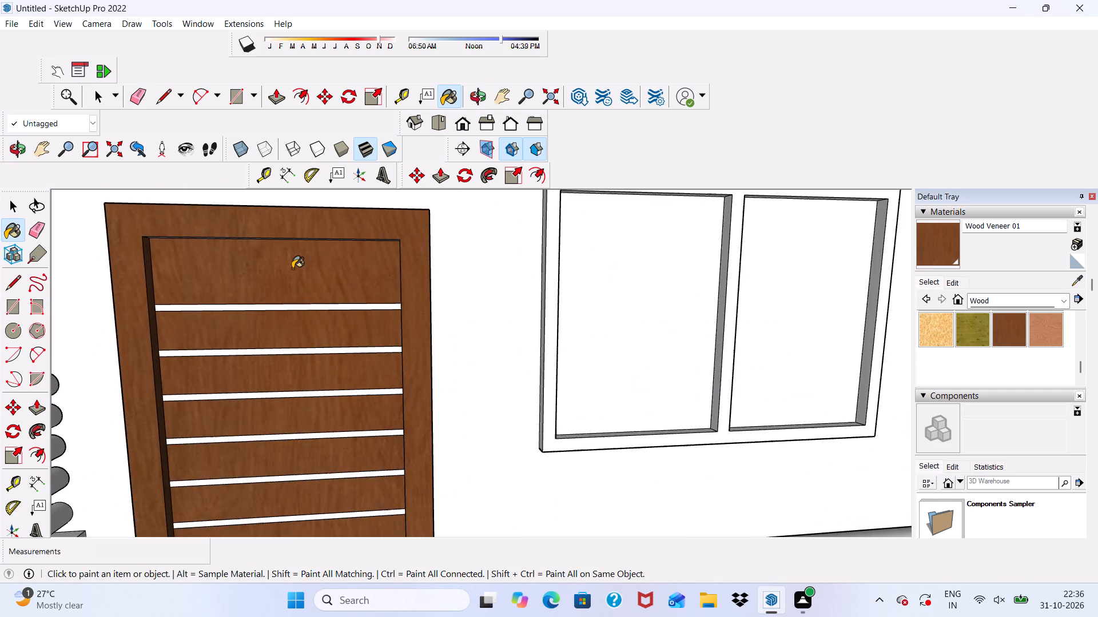
pyautogui.moveTo(294, 265); pyautogui.dragTo(295, 245, button='middle')
pyautogui.scroll(7, 295, 239)
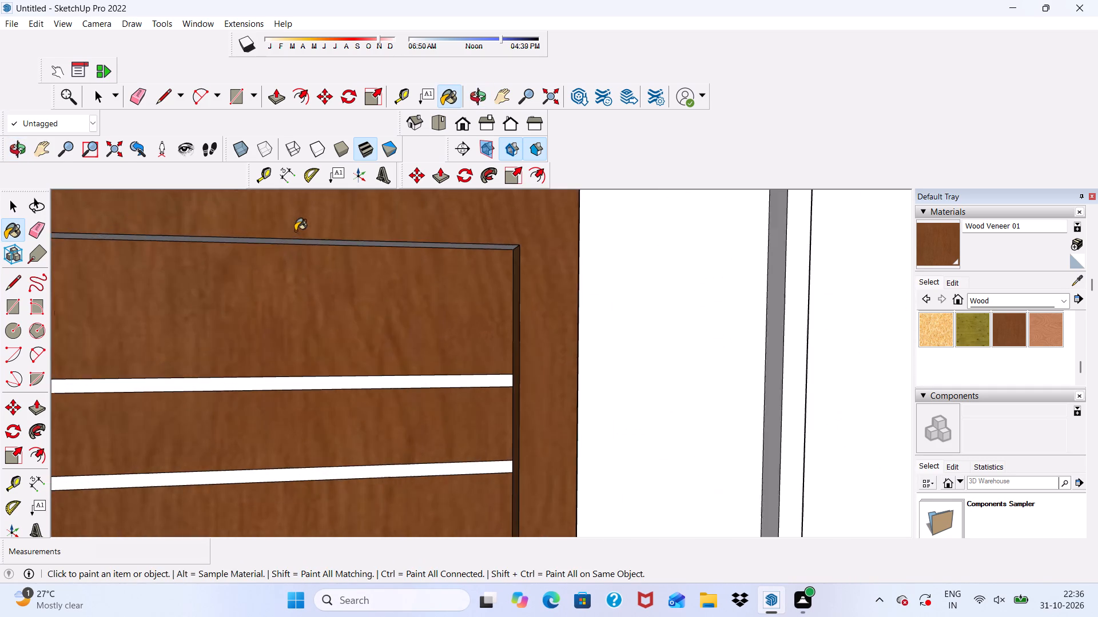
pyautogui.scroll(6, 295, 231)
pyautogui.moveTo(303, 245); pyautogui.dragTo(303, 230, button='middle')
pyautogui.scroll(3, 303, 230)
pyautogui.click(301, 238)
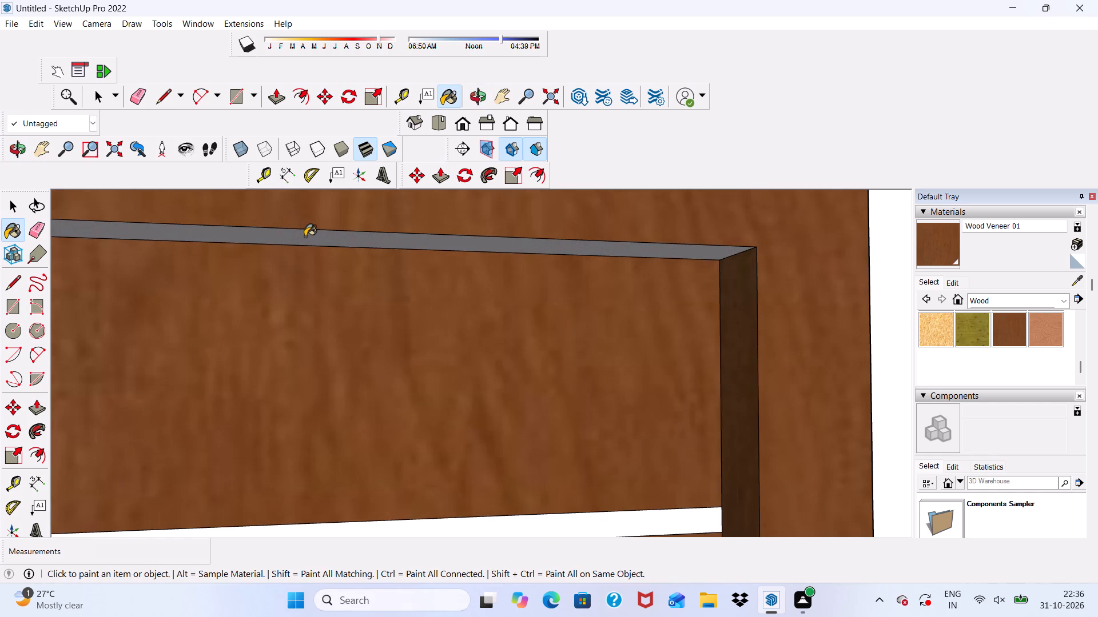
# Paint both outer sides and the top edge of the same door's frame with Wood Veneer 01.
pyautogui.scroll(-9, 315, 254)
pyautogui.moveTo(401, 298); pyautogui.dragTo(243, 378, button='middle')
pyautogui.click(588, 346)
pyautogui.scroll(4, 571, 199)
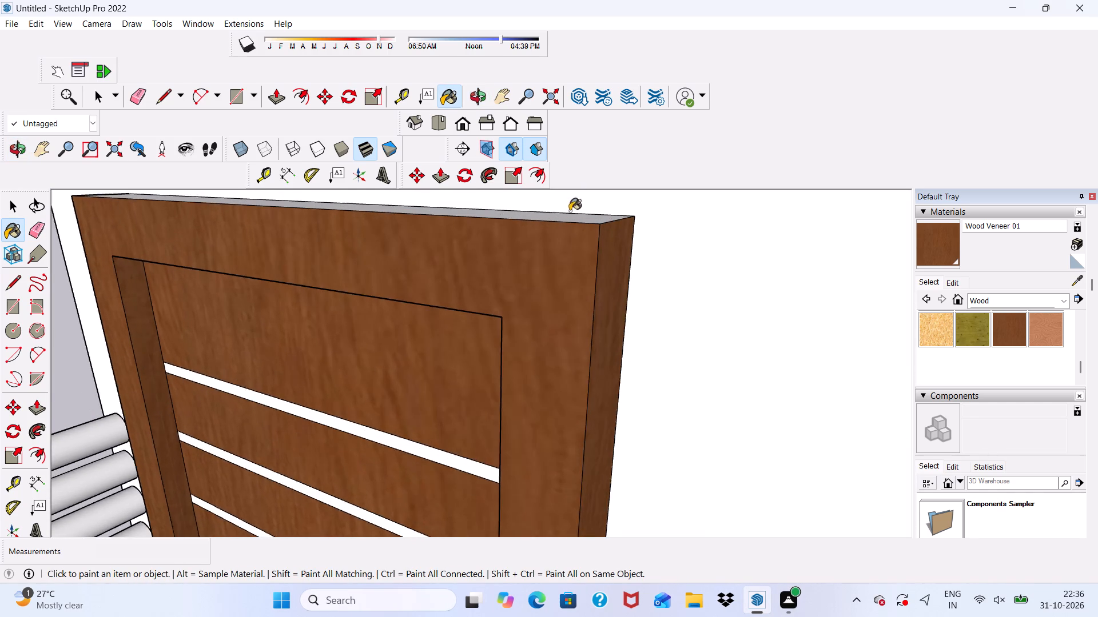
pyautogui.scroll(3, 570, 211)
pyautogui.click(574, 218)
pyautogui.scroll(-5, 574, 218)
pyautogui.moveTo(221, 313); pyautogui.dragTo(420, 291, button='middle')
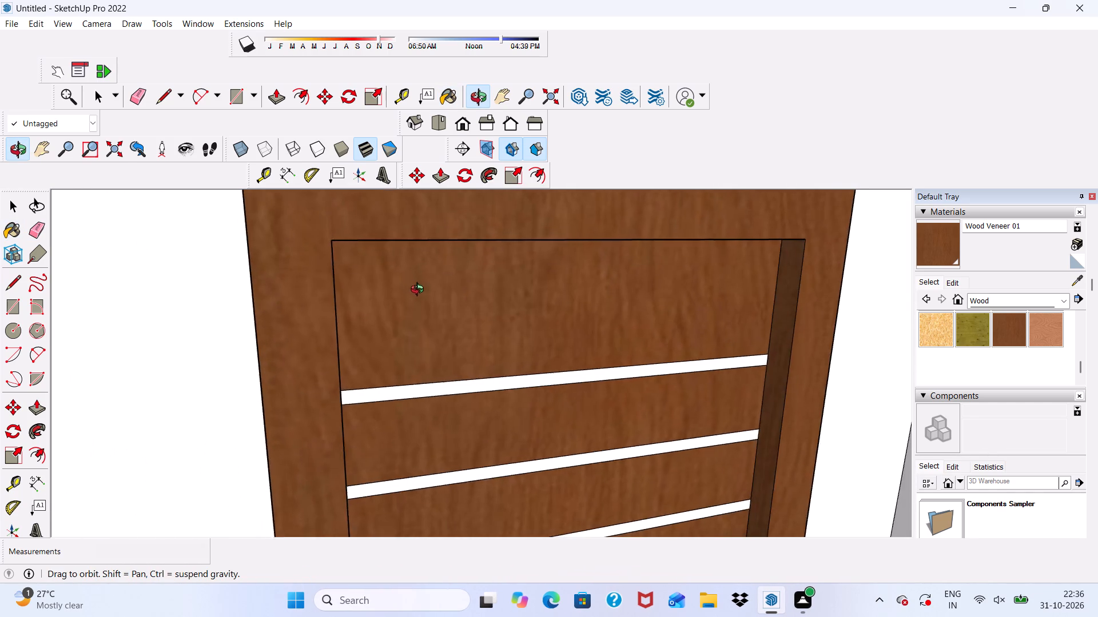
pyautogui.moveTo(420, 291); pyautogui.dragTo(523, 314, button='middle')
pyautogui.click(512, 306)
pyautogui.scroll(-10, 418, 299)
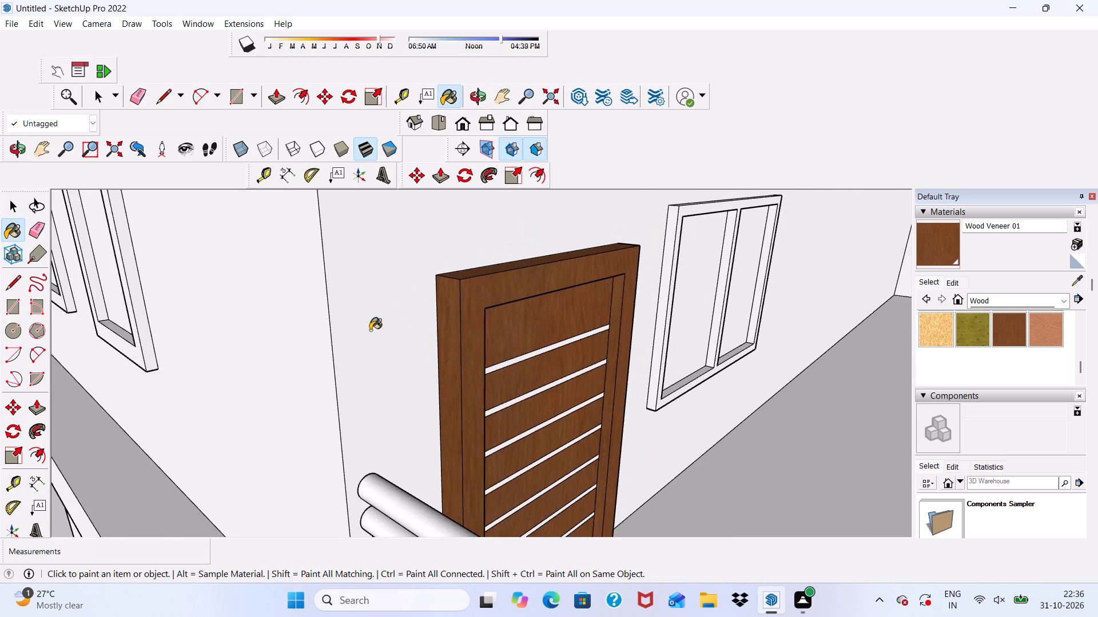
pyautogui.scroll(-20, 370, 330)
pyautogui.scroll(-1, 370, 330)
# Paint the two top panels and frame front of the next balcony door down, just above the lower red frame, with Wood Veneer 01.
pyautogui.moveTo(446, 381); pyautogui.dragTo(362, 333, button='middle')
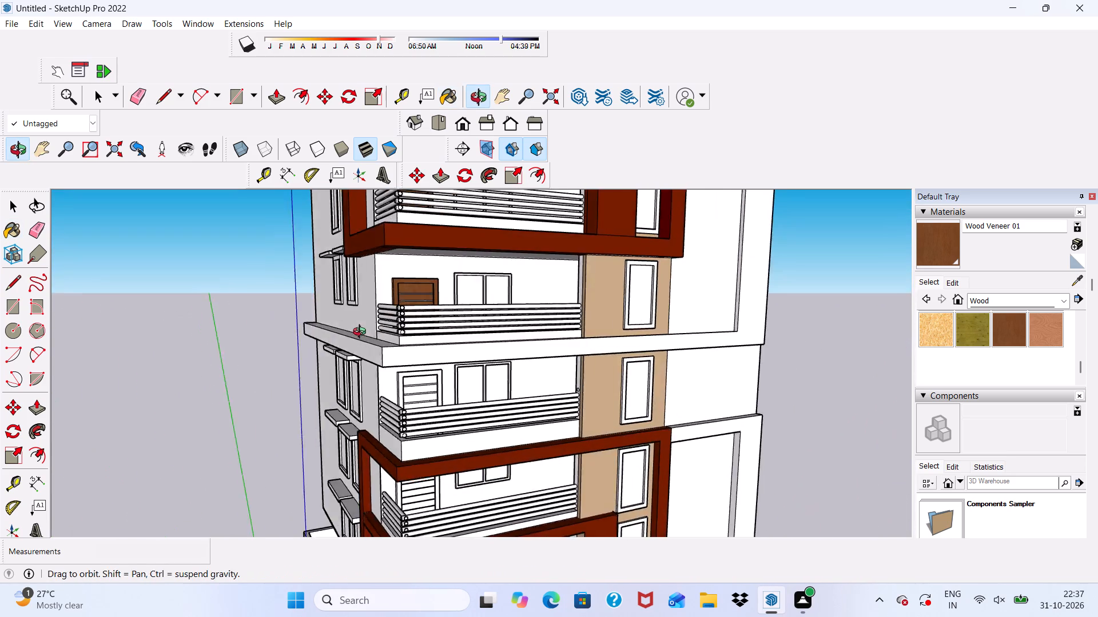
pyautogui.moveTo(362, 333); pyautogui.dragTo(343, 330, button='middle')
pyautogui.scroll(19, 421, 400)
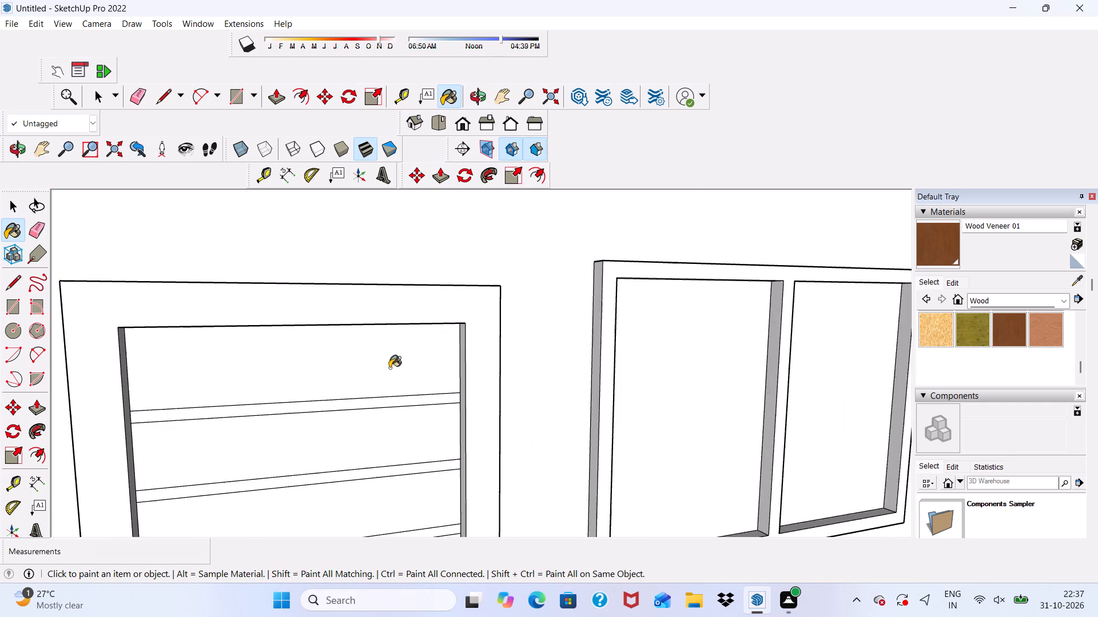
pyautogui.scroll(2, 389, 368)
pyautogui.click(387, 368)
pyautogui.click(389, 430)
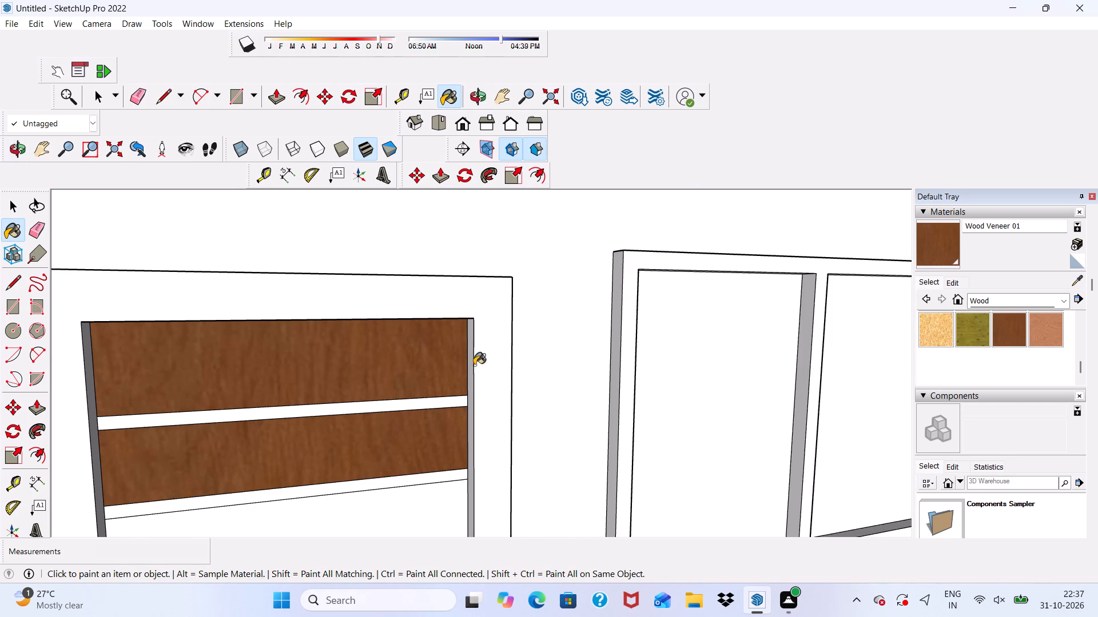
pyautogui.click(491, 362)
# Paint the inner top edge and both inner sides of this door's frame with Wood Veneer 01.
pyautogui.moveTo(383, 311); pyautogui.dragTo(224, 232, button='middle')
pyautogui.scroll(6, 291, 322)
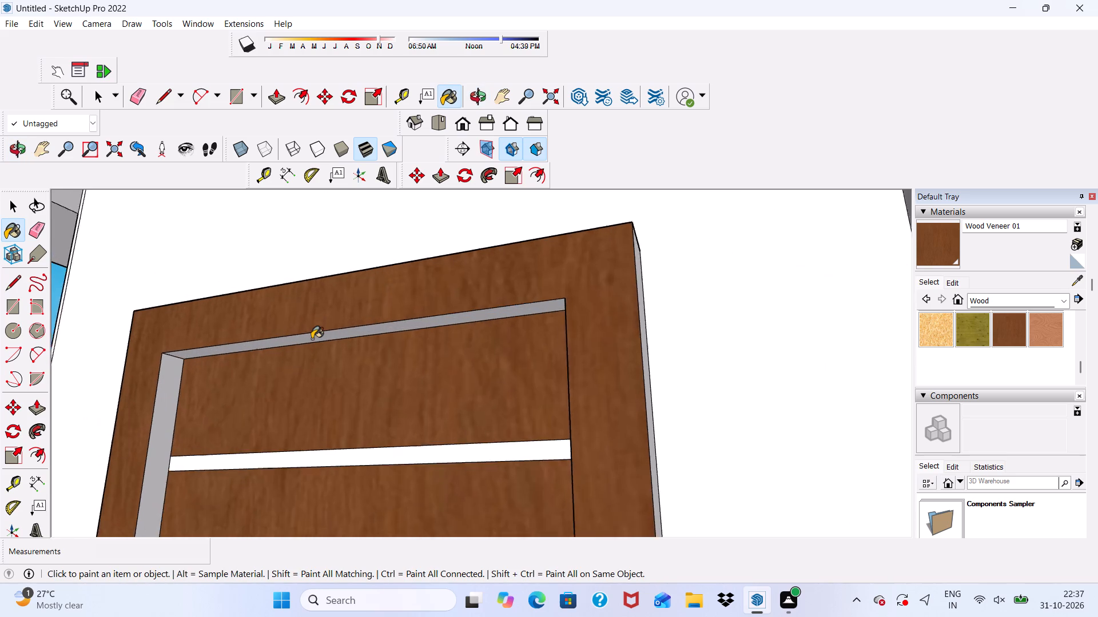
pyautogui.scroll(2, 312, 339)
pyautogui.click(313, 335)
pyautogui.scroll(-5, 266, 257)
pyautogui.moveTo(324, 362); pyautogui.dragTo(561, 359, button='middle')
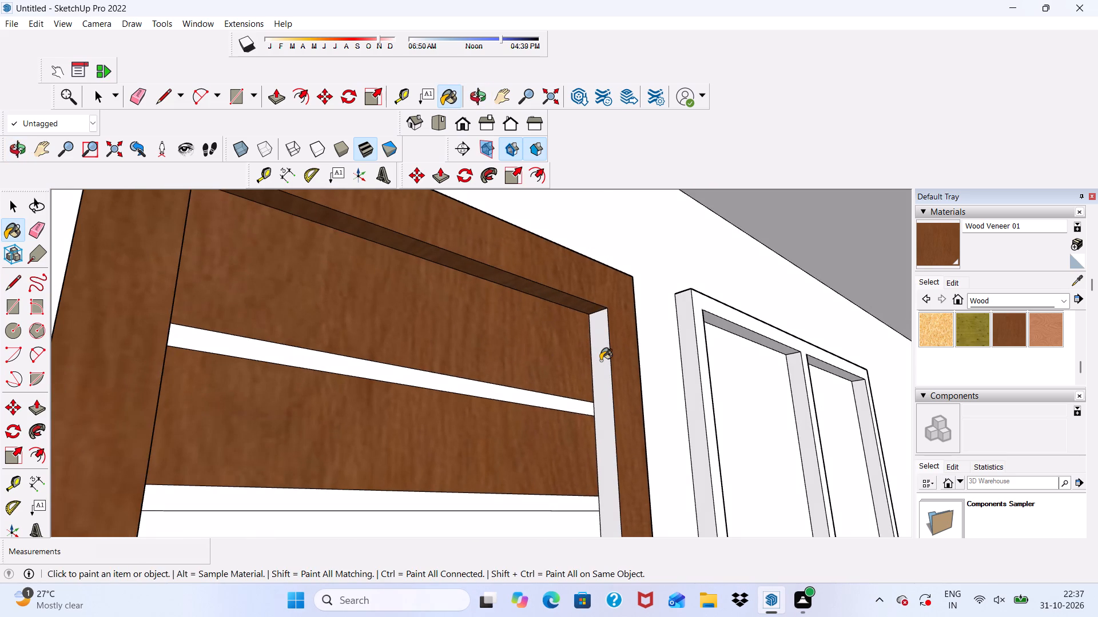
pyautogui.click(601, 362)
pyautogui.scroll(-3, 606, 360)
pyautogui.moveTo(609, 390); pyautogui.dragTo(378, 388, button='middle')
pyautogui.scroll(2, 209, 400)
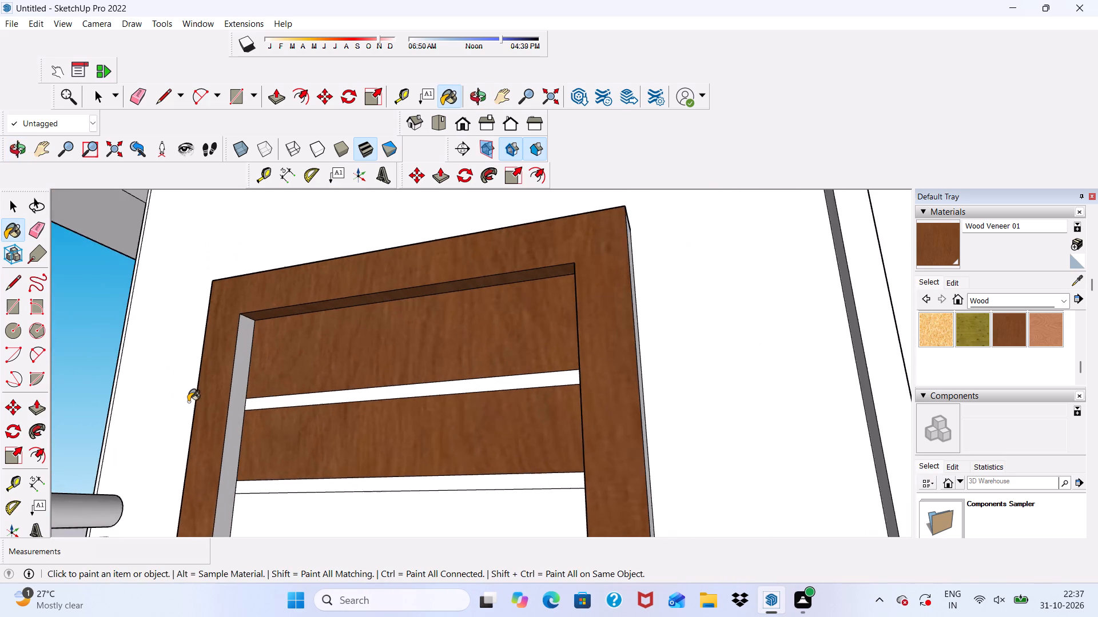
pyautogui.scroll(3, 188, 402)
pyautogui.click(242, 379)
# Paint both outer sides and the top edge of the same door's frame with Wood Veneer 01.
pyautogui.scroll(-5, 248, 357)
pyautogui.moveTo(427, 434); pyautogui.dragTo(340, 507, button='middle')
pyautogui.scroll(4, 476, 408)
pyautogui.click(516, 370)
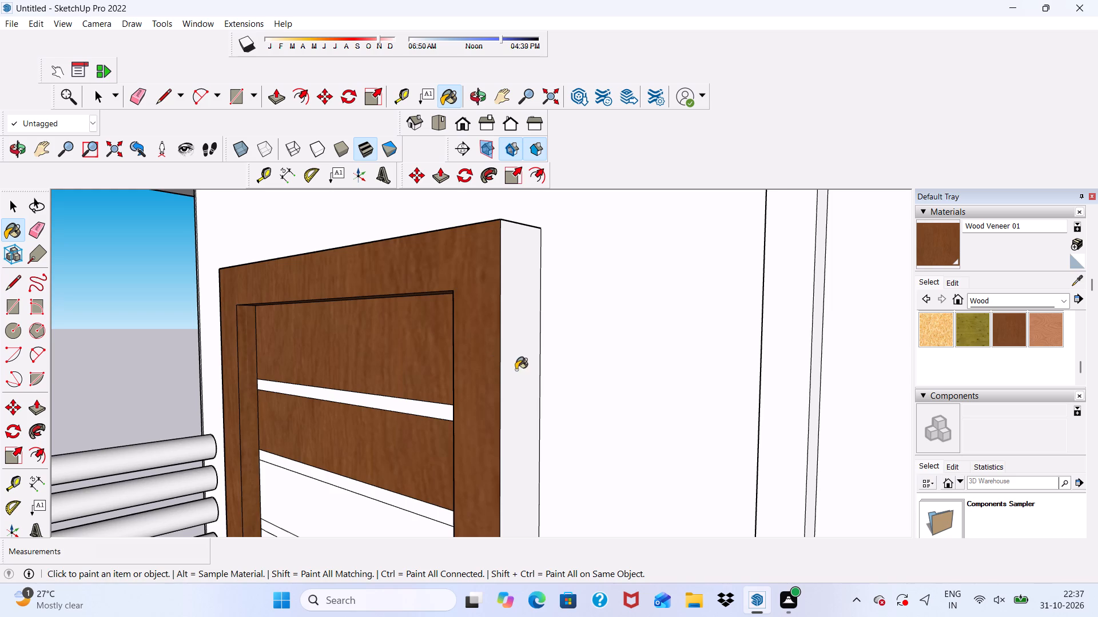
pyautogui.scroll(-3, 515, 367)
pyautogui.moveTo(520, 387); pyautogui.dragTo(548, 416, button='middle')
pyautogui.scroll(4, 532, 278)
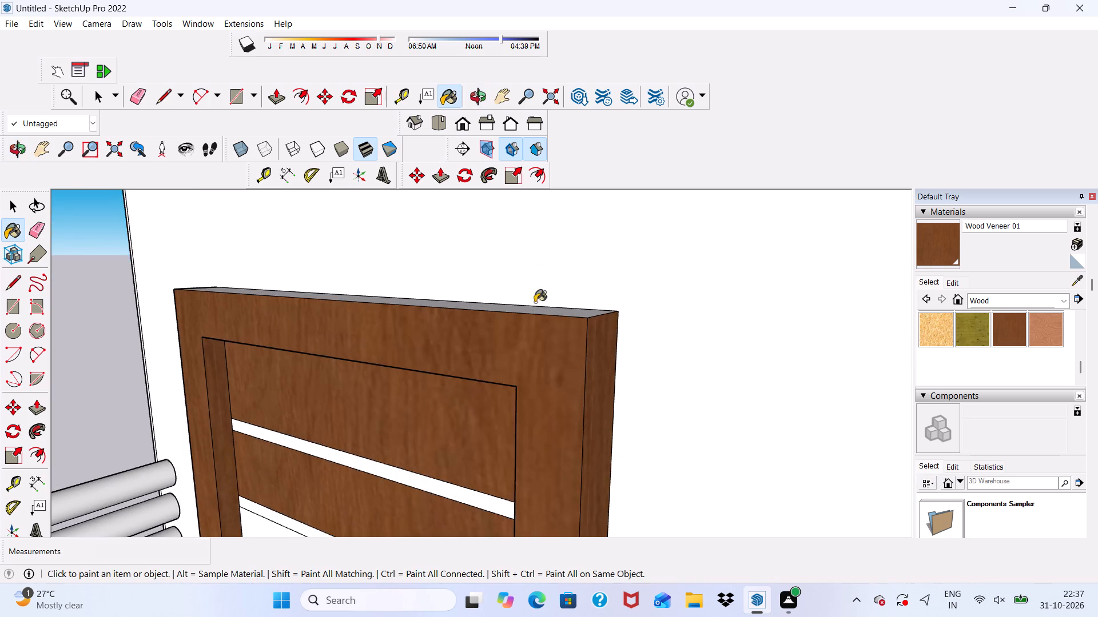
pyautogui.scroll(3, 535, 302)
pyautogui.click(546, 310)
pyautogui.scroll(-4, 512, 326)
pyautogui.moveTo(211, 413); pyautogui.dragTo(480, 422, button='middle')
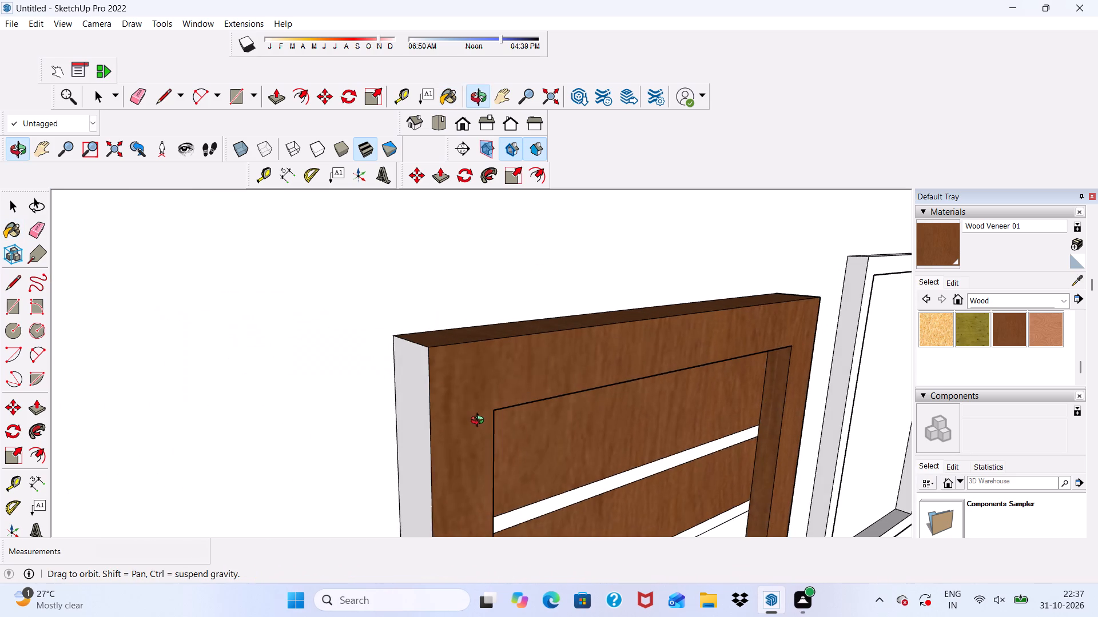
pyautogui.moveTo(480, 422); pyautogui.dragTo(480, 422, button='middle')
pyautogui.click(419, 396)
# Paint the same door's remaining horizontal panels down to the floor with Wood Veneer 01, leaving the thin strips white.
pyautogui.scroll(-15, 413, 396)
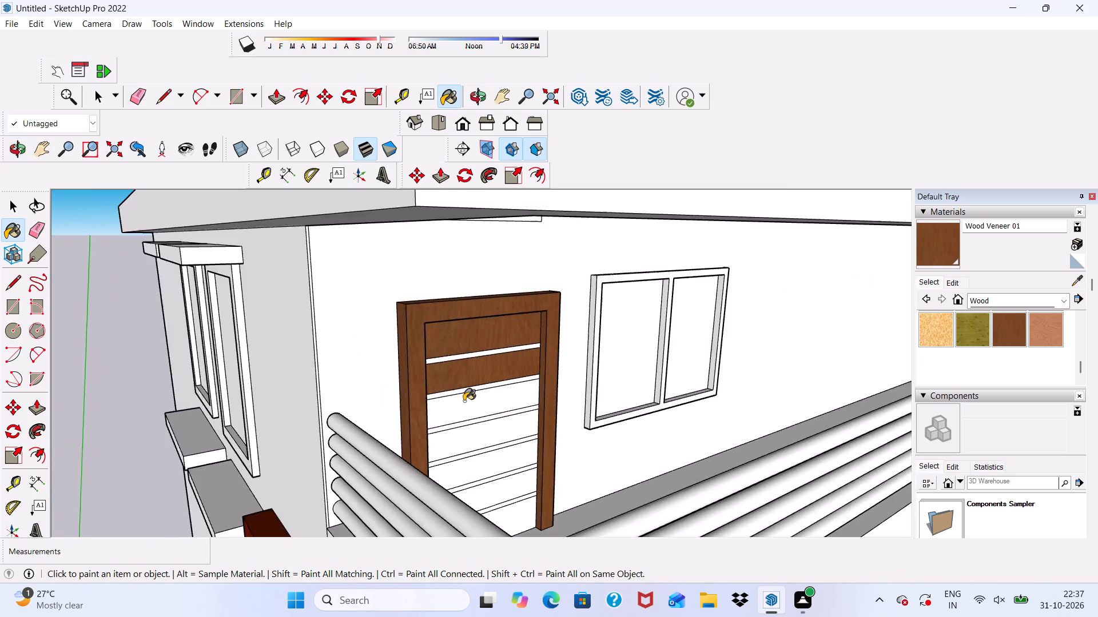
pyautogui.scroll(5, 464, 401)
pyautogui.click(464, 399)
pyautogui.click(474, 438)
pyautogui.click(478, 501)
pyautogui.scroll(-4, 449, 394)
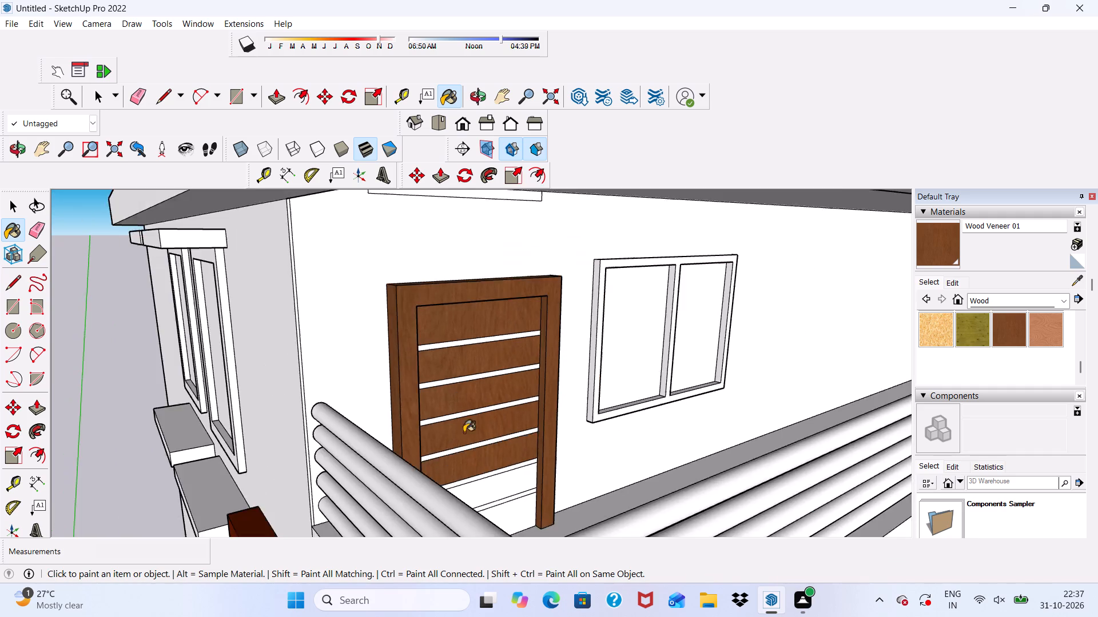
pyautogui.scroll(4, 476, 471)
pyautogui.scroll(-4, 477, 462)
pyautogui.moveTo(477, 461); pyautogui.dragTo(433, 440, button='middle')
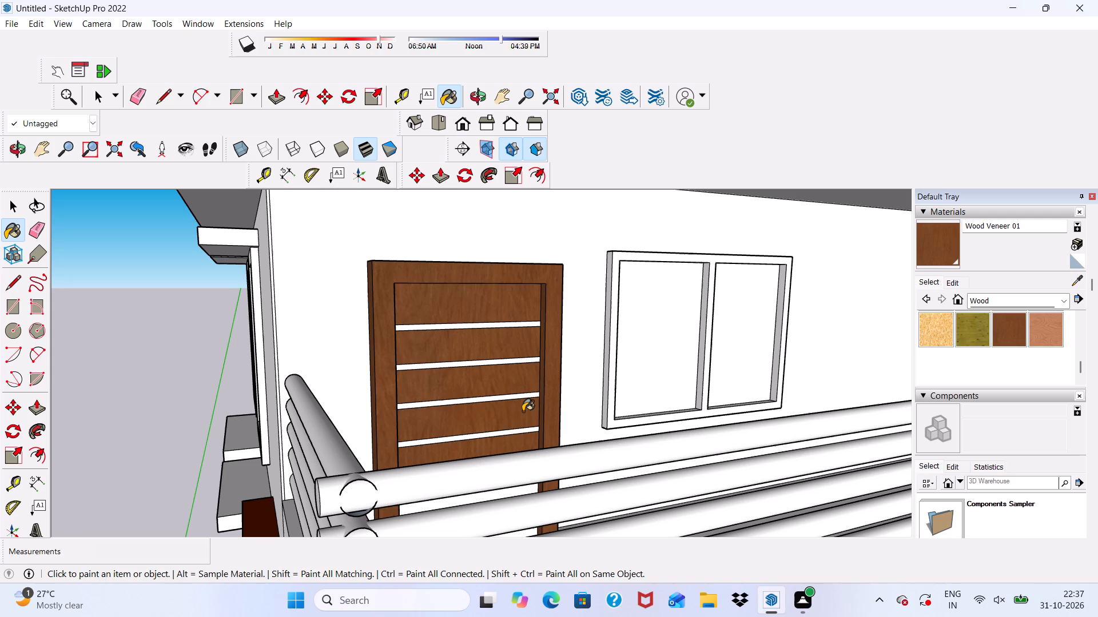
pyautogui.scroll(-1, 521, 434)
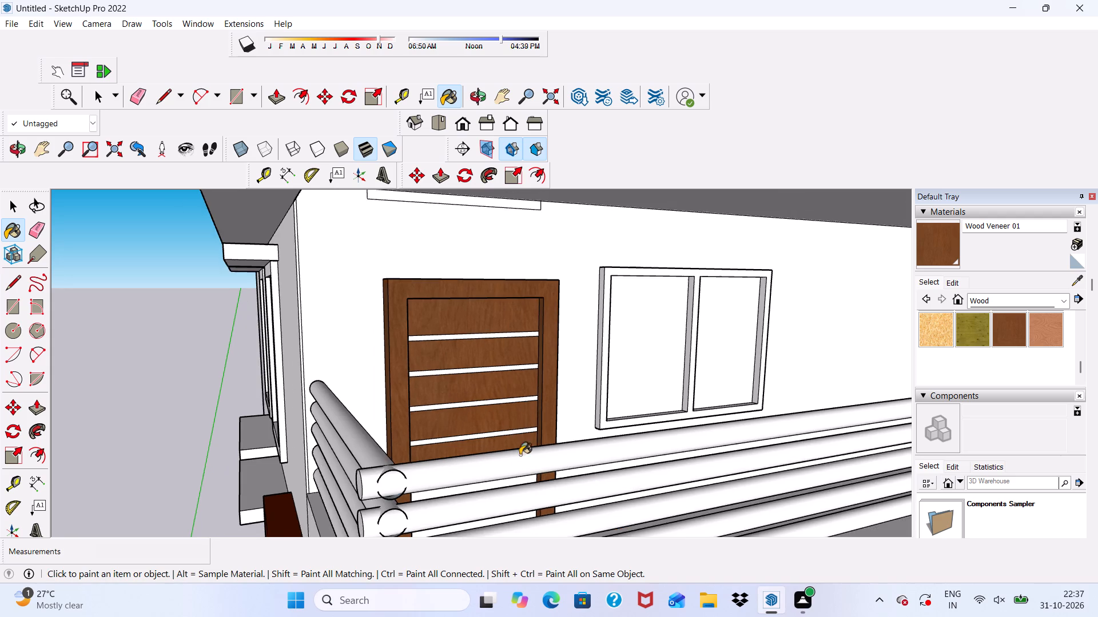
pyautogui.scroll(-10, 512, 437)
pyautogui.scroll(5, 503, 467)
pyautogui.moveTo(510, 442); pyautogui.dragTo(458, 580, button='middle')
pyautogui.scroll(4, 499, 455)
pyautogui.scroll(-4, 499, 448)
pyautogui.moveTo(500, 447); pyautogui.dragTo(500, 380, button='middle')
pyautogui.scroll(8, 500, 380)
pyautogui.click(497, 394)
pyautogui.click(497, 461)
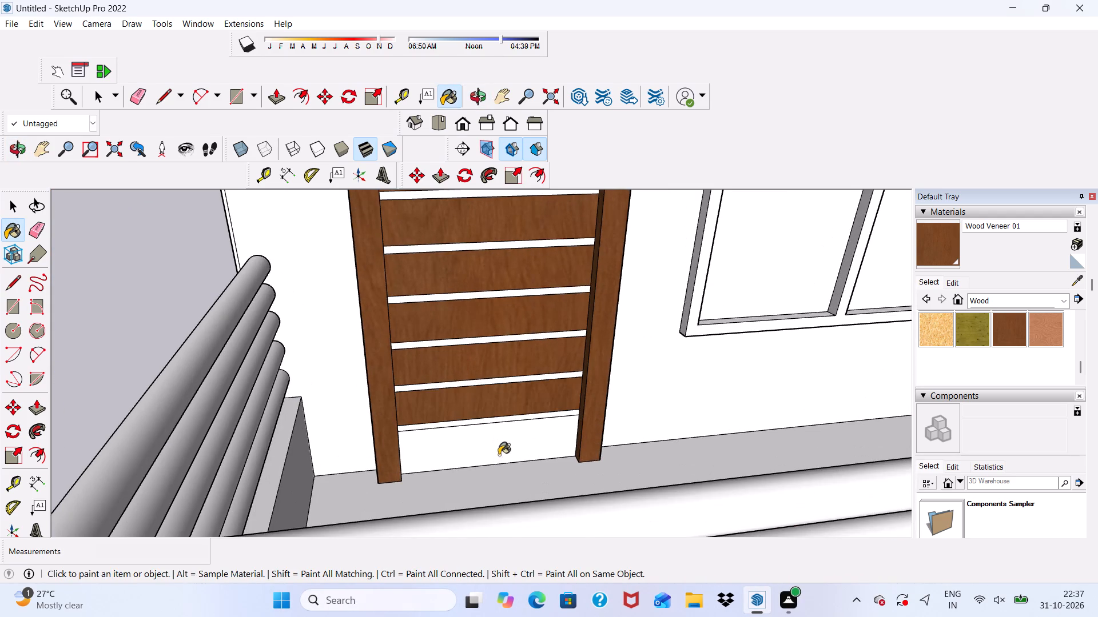
# Paint the top panel and frame front of the balcony door directly below the lower red frame's top beam with Wood Veneer 01.
pyautogui.scroll(-12, 492, 439)
pyautogui.scroll(1, 473, 435)
pyautogui.moveTo(474, 435); pyautogui.dragTo(487, 412, button='middle')
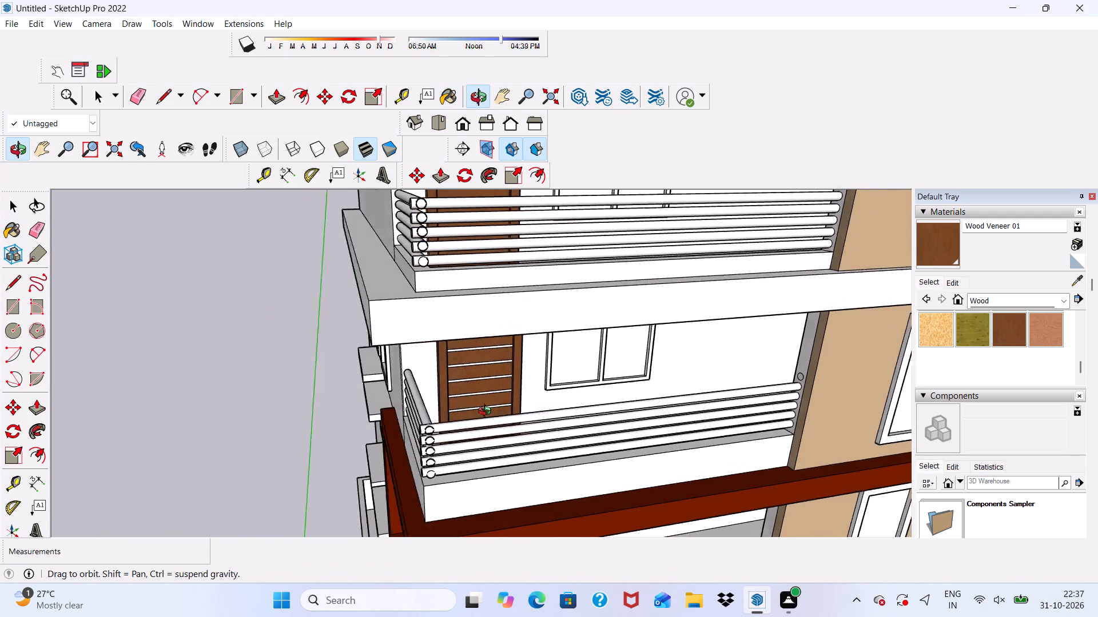
pyautogui.moveTo(487, 412); pyautogui.dragTo(442, 420, button='middle')
pyautogui.scroll(4, 433, 420)
pyautogui.moveTo(534, 404); pyautogui.dragTo(364, 376, button='middle')
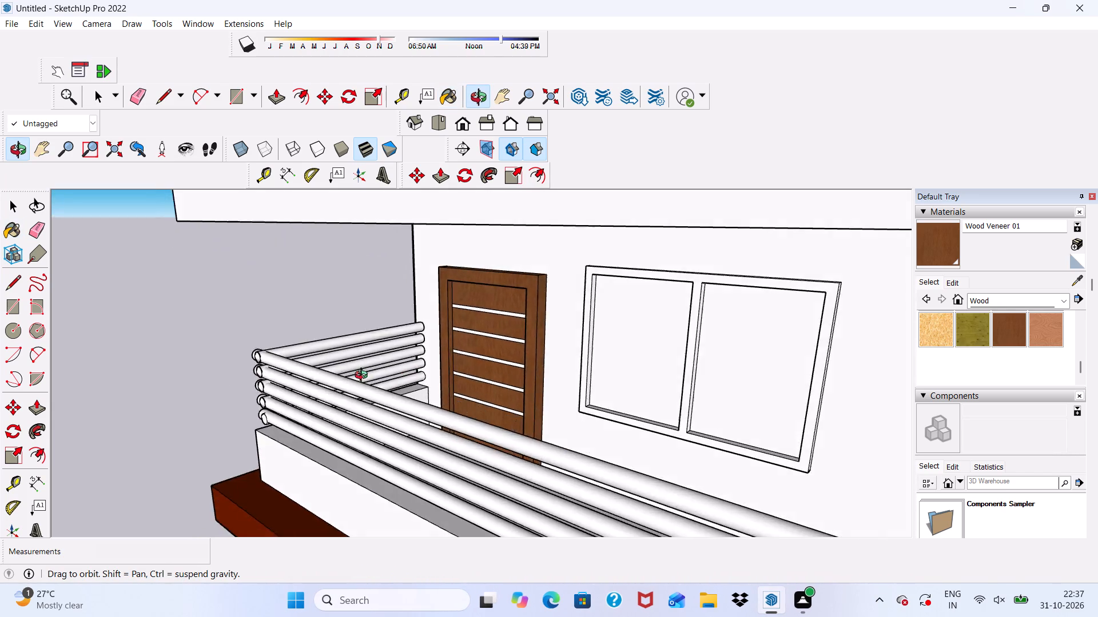
pyautogui.moveTo(364, 376); pyautogui.dragTo(534, 376, button='middle')
pyautogui.scroll(-17, 455, 370)
pyautogui.scroll(3, 485, 442)
pyautogui.scroll(-1, 488, 463)
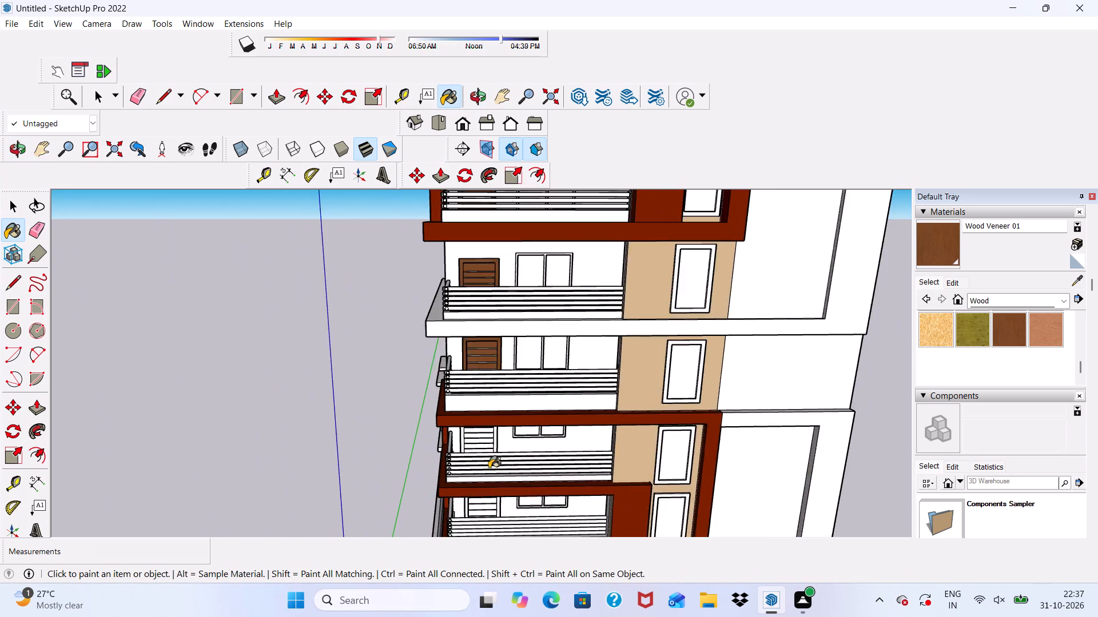
pyautogui.moveTo(489, 468); pyautogui.dragTo(460, 492, button='middle')
pyautogui.scroll(4, 459, 492)
pyautogui.scroll(-1, 451, 455)
pyautogui.scroll(10, 450, 451)
pyautogui.moveTo(499, 403); pyautogui.dragTo(505, 394, button='middle')
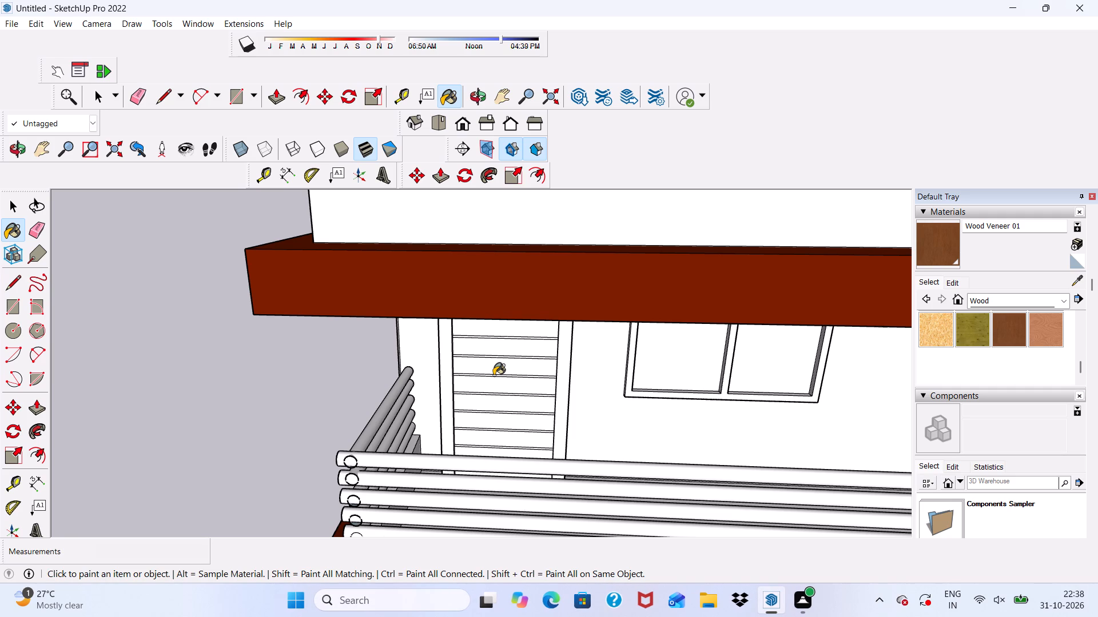
pyautogui.scroll(-4, 480, 366)
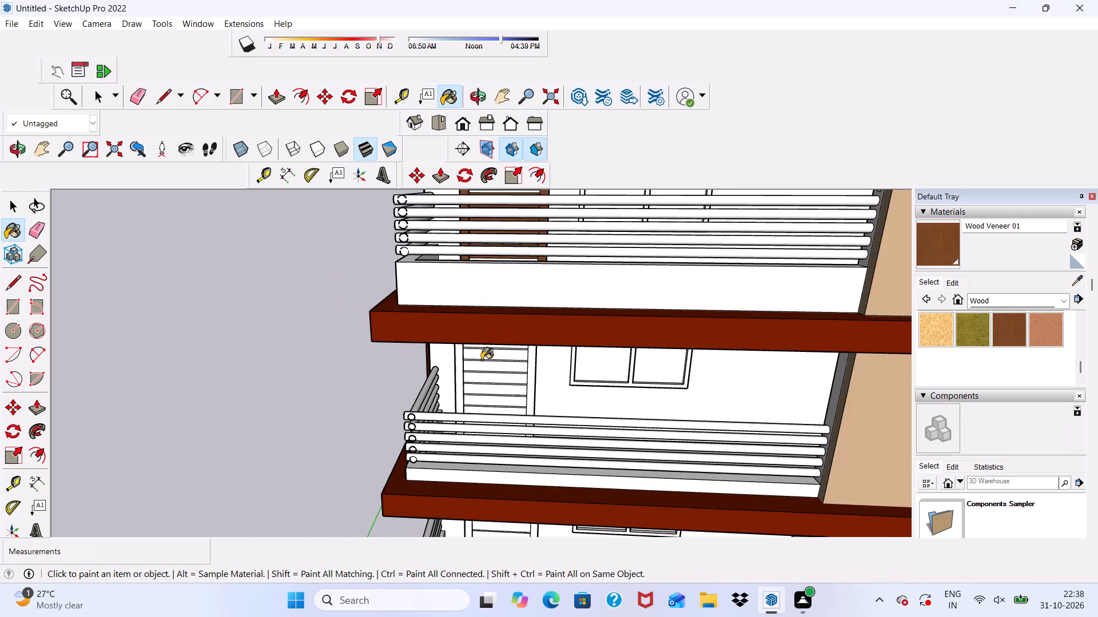
pyautogui.scroll(-3, 482, 360)
pyautogui.moveTo(494, 326); pyautogui.dragTo(437, 367, button='middle')
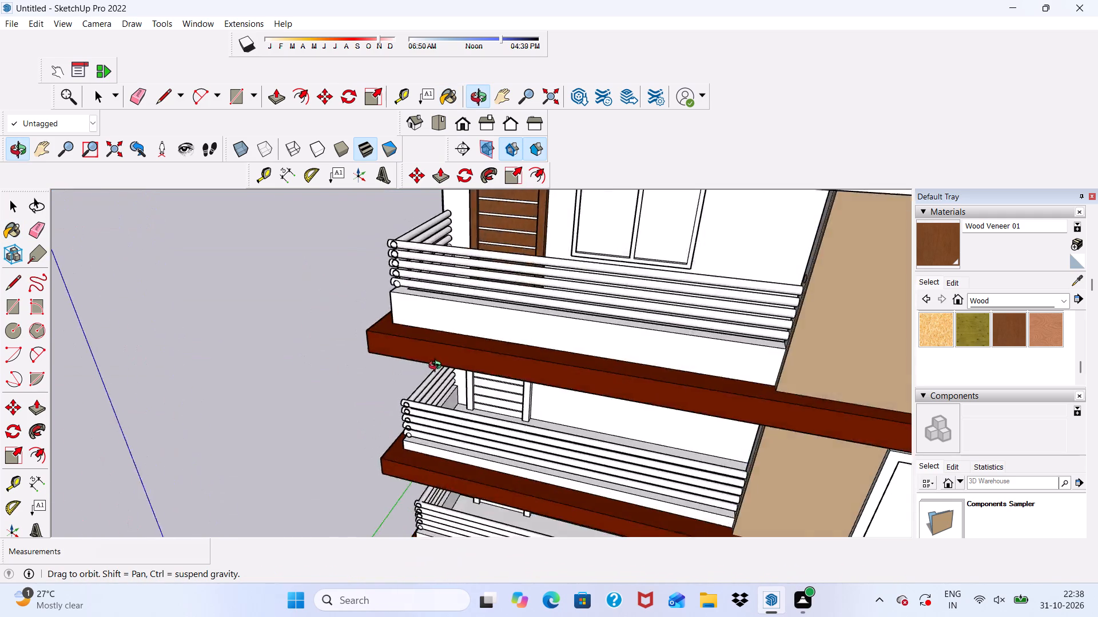
pyautogui.moveTo(437, 367); pyautogui.dragTo(504, 353, button='middle')
pyautogui.scroll(4, 480, 407)
pyautogui.scroll(-1, 477, 384)
pyautogui.moveTo(477, 383); pyautogui.dragTo(482, 331, button='middle')
pyautogui.scroll(9, 478, 294)
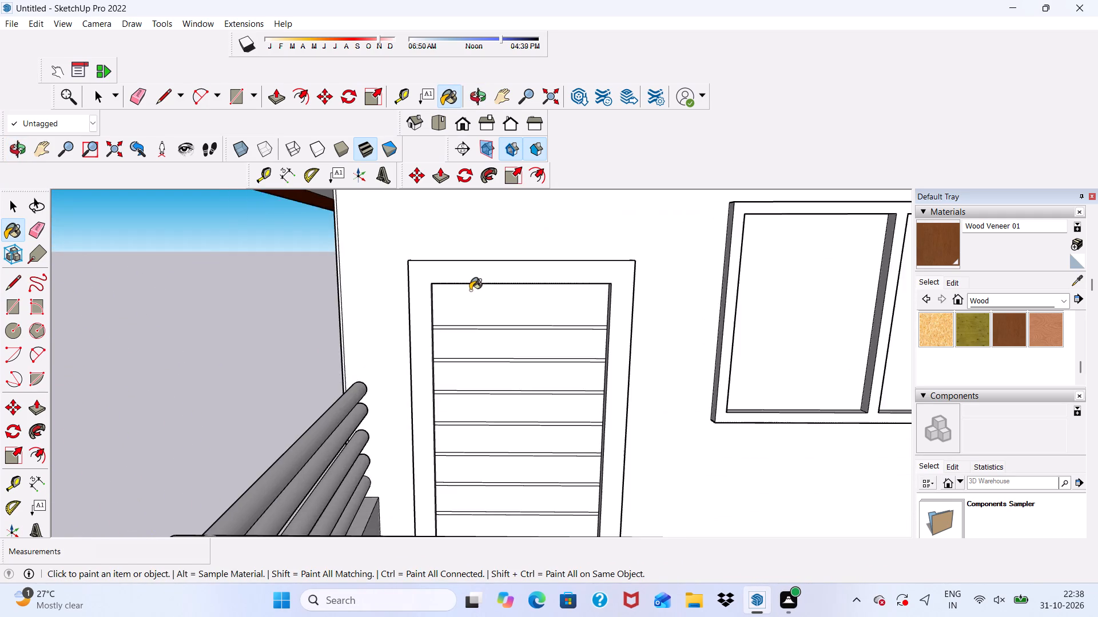
pyautogui.scroll(2, 470, 290)
pyautogui.click(470, 290)
pyautogui.click(462, 266)
# Paint one outer side and the opposite inner side of the same door's frame with Wood Veneer 01.
pyautogui.moveTo(529, 353); pyautogui.dragTo(355, 343, button='middle')
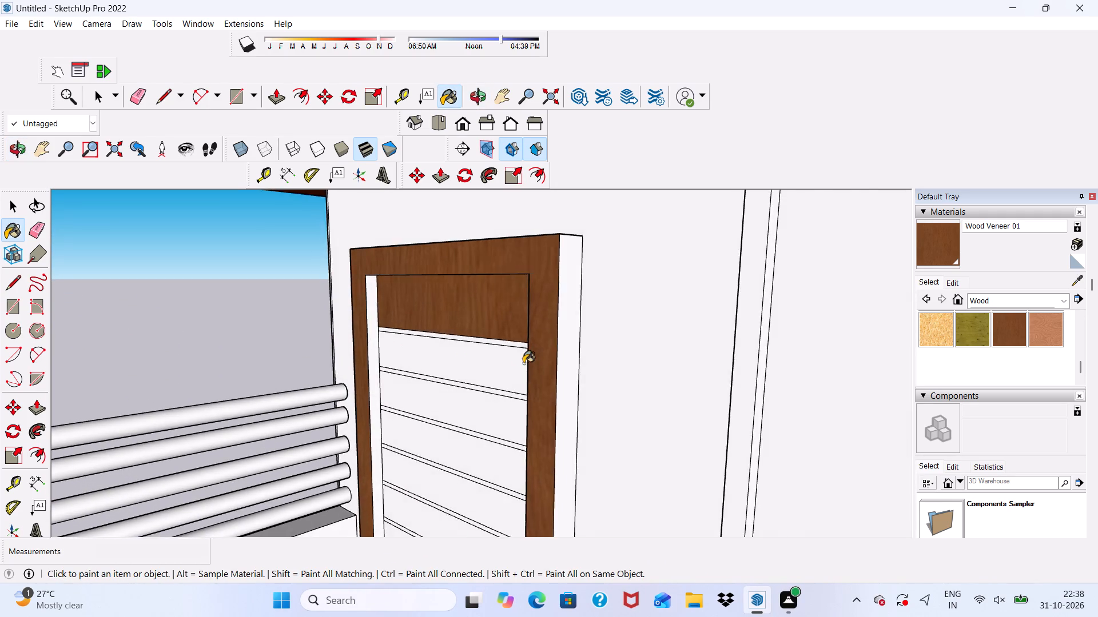
pyautogui.scroll(3, 523, 363)
pyautogui.click(582, 352)
pyautogui.scroll(5, 383, 346)
pyautogui.click(319, 299)
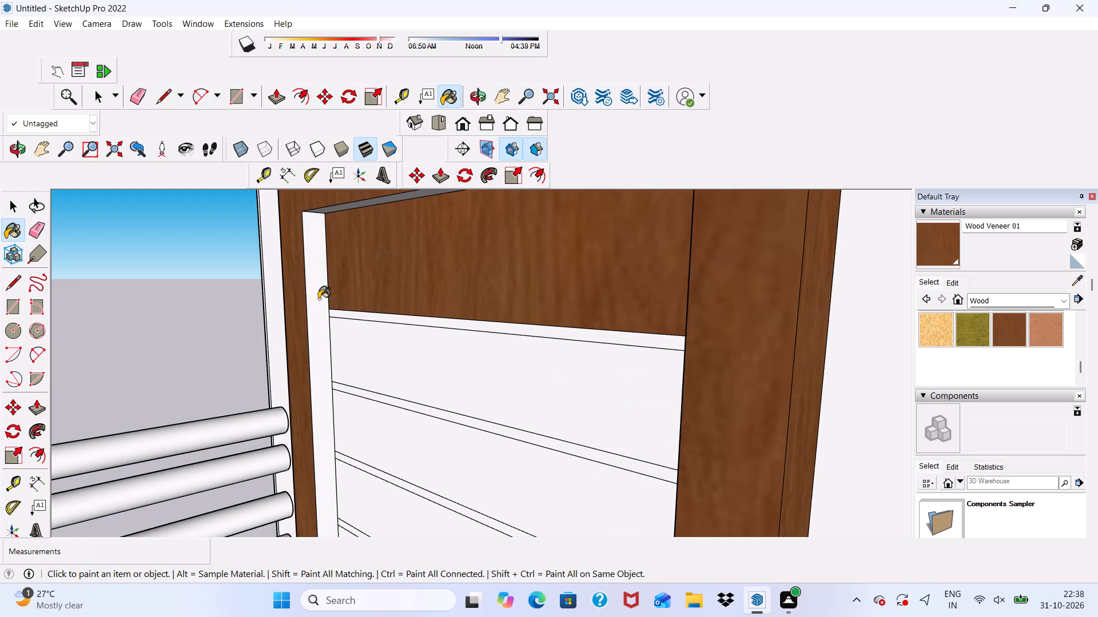
# Raise the color brightness of the Wood Veneer 01 material to a lighter orange-brown.
pyautogui.scroll(-4, 313, 311)
pyautogui.moveTo(367, 364); pyautogui.dragTo(466, 288, button='middle')
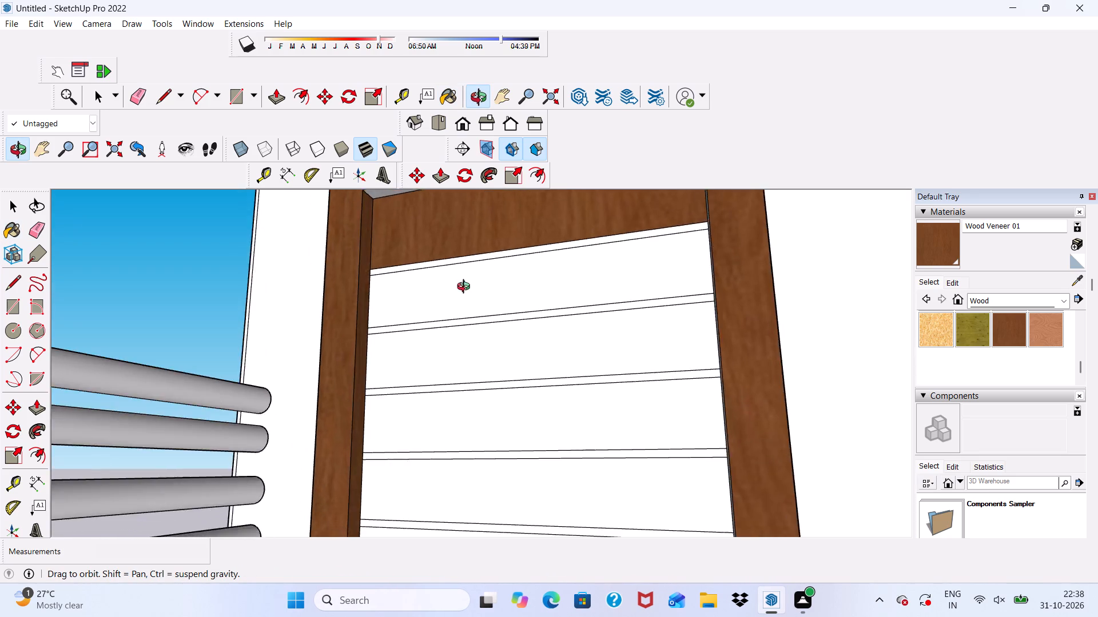
pyautogui.moveTo(466, 288); pyautogui.dragTo(487, 335, button='middle')
pyautogui.scroll(1, 487, 335)
pyautogui.scroll(-20, 396, 324)
pyautogui.scroll(-3, 396, 324)
pyautogui.moveTo(437, 408); pyautogui.dragTo(500, 438, button='middle')
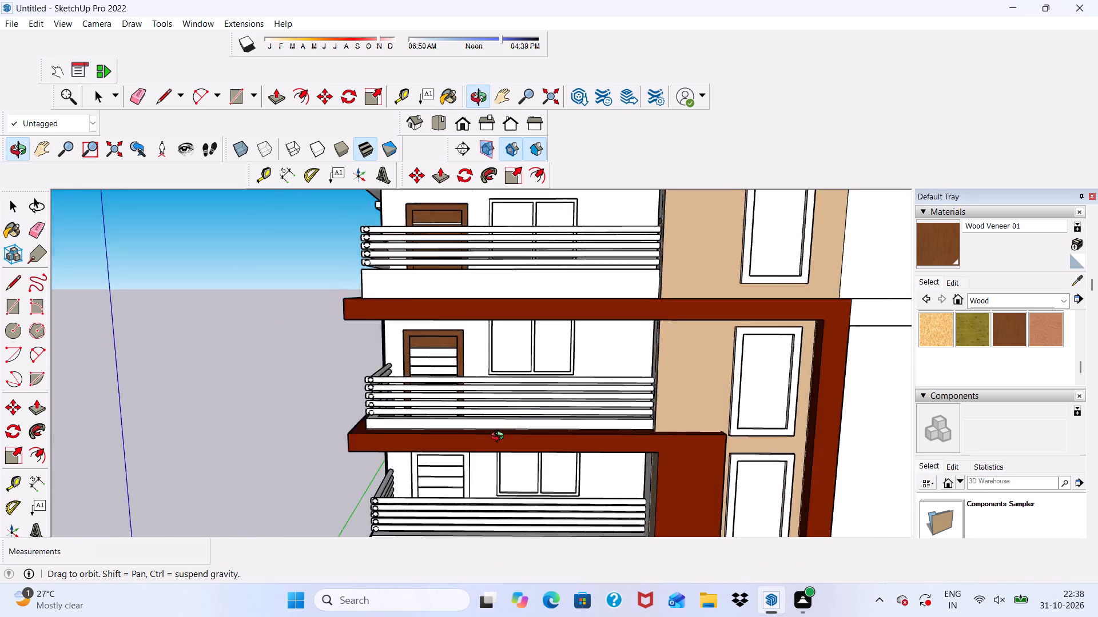
pyautogui.moveTo(500, 438); pyautogui.dragTo(426, 491, button='middle')
pyautogui.scroll(1, 447, 429)
pyautogui.scroll(-4, 451, 384)
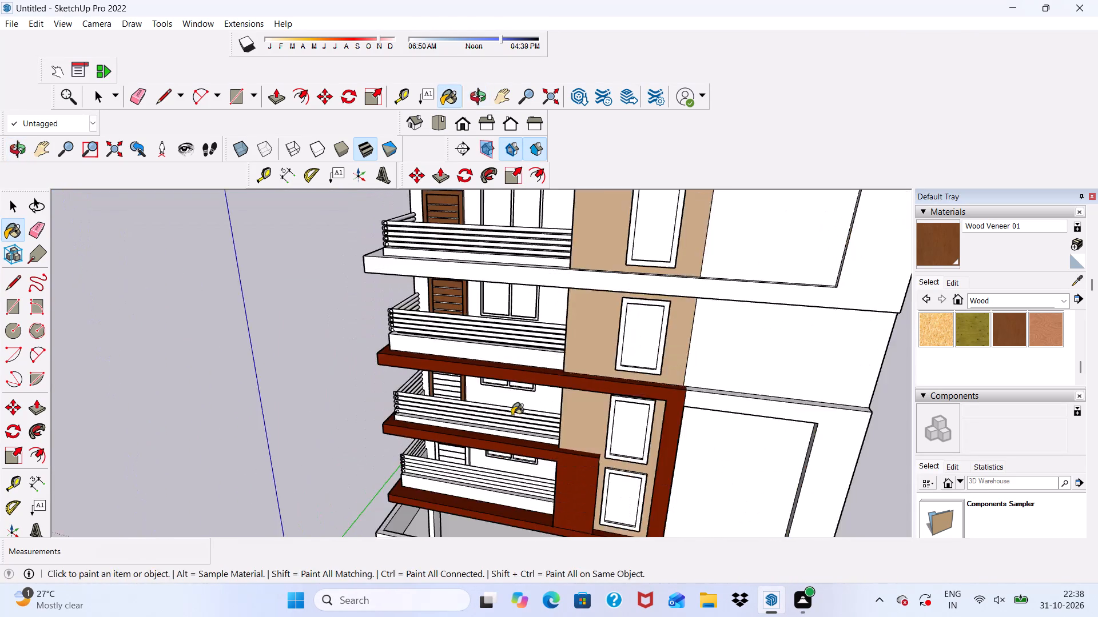
pyautogui.scroll(-4, 512, 415)
pyautogui.moveTo(463, 358); pyautogui.dragTo(511, 326, button='middle')
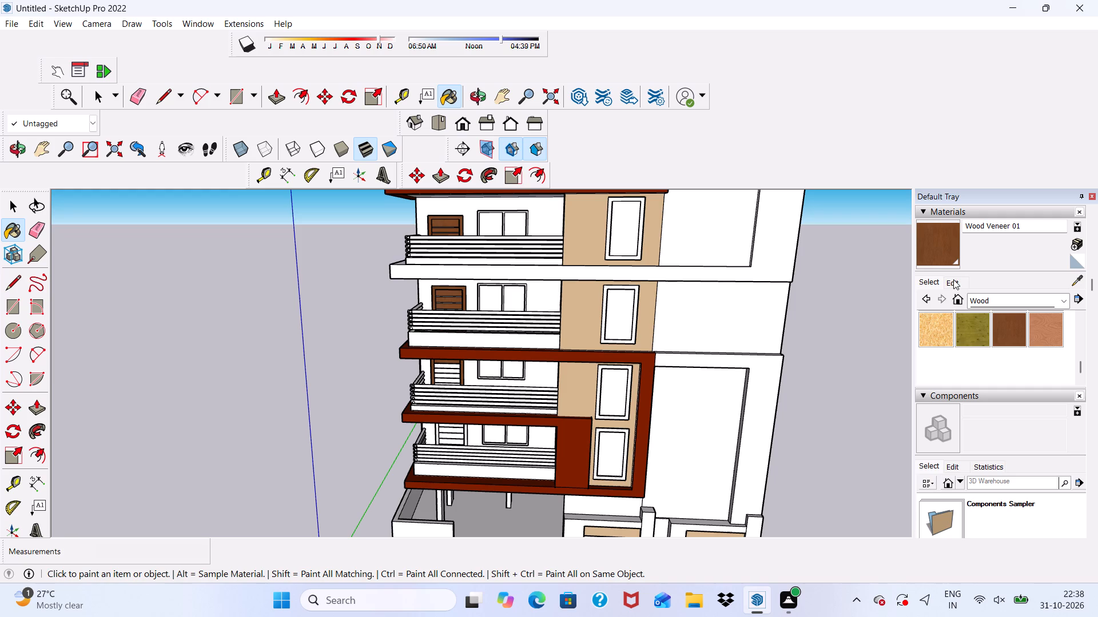
pyautogui.scroll(-3, 944, 279)
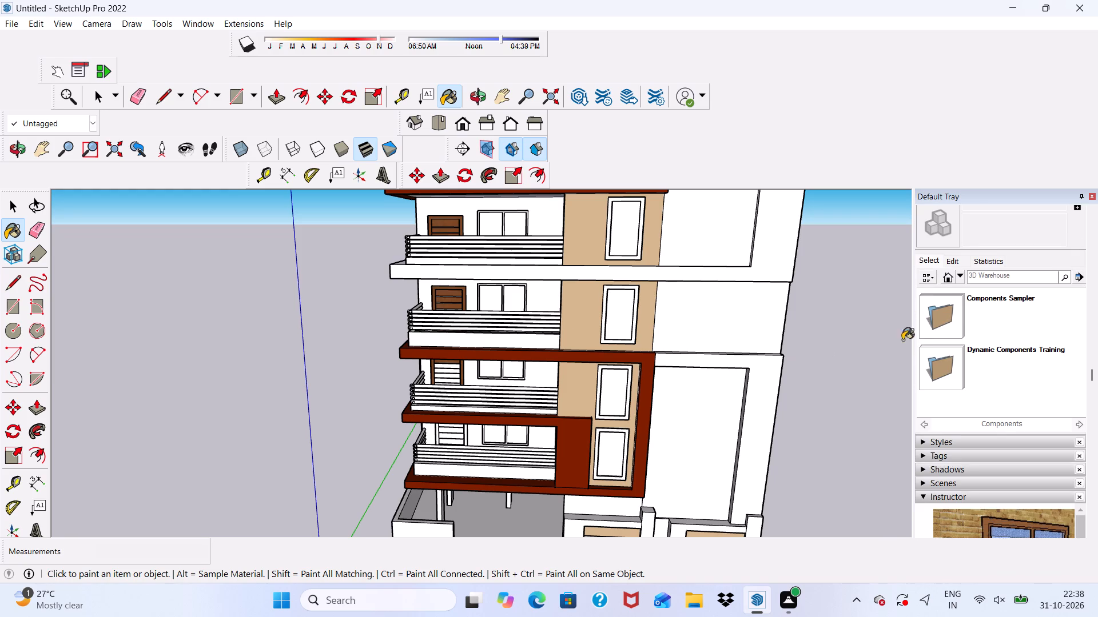
pyautogui.click(953, 257)
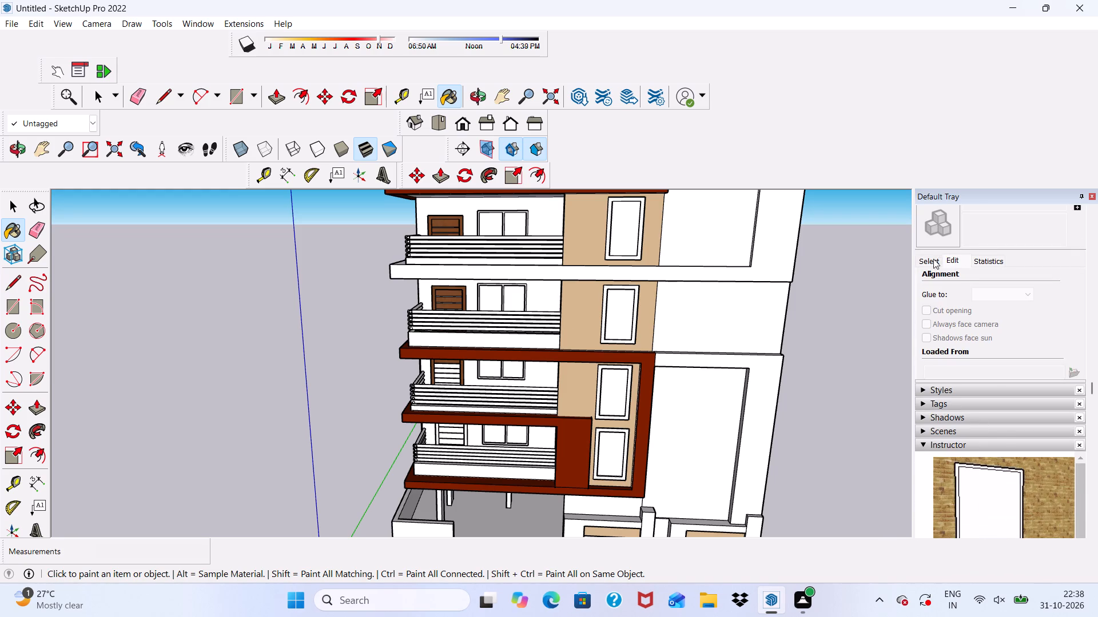
pyautogui.click(928, 262)
pyautogui.scroll(-1, 956, 298)
pyautogui.scroll(5, 964, 354)
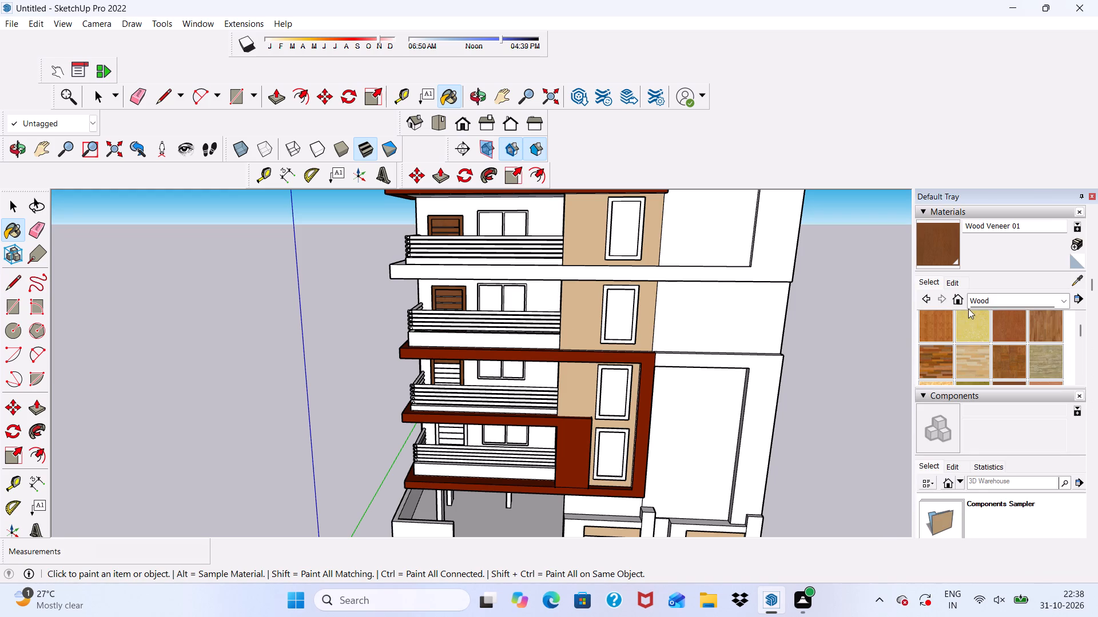
pyautogui.click(954, 281)
pyautogui.moveTo(986, 357); pyautogui.dragTo(986, 355)
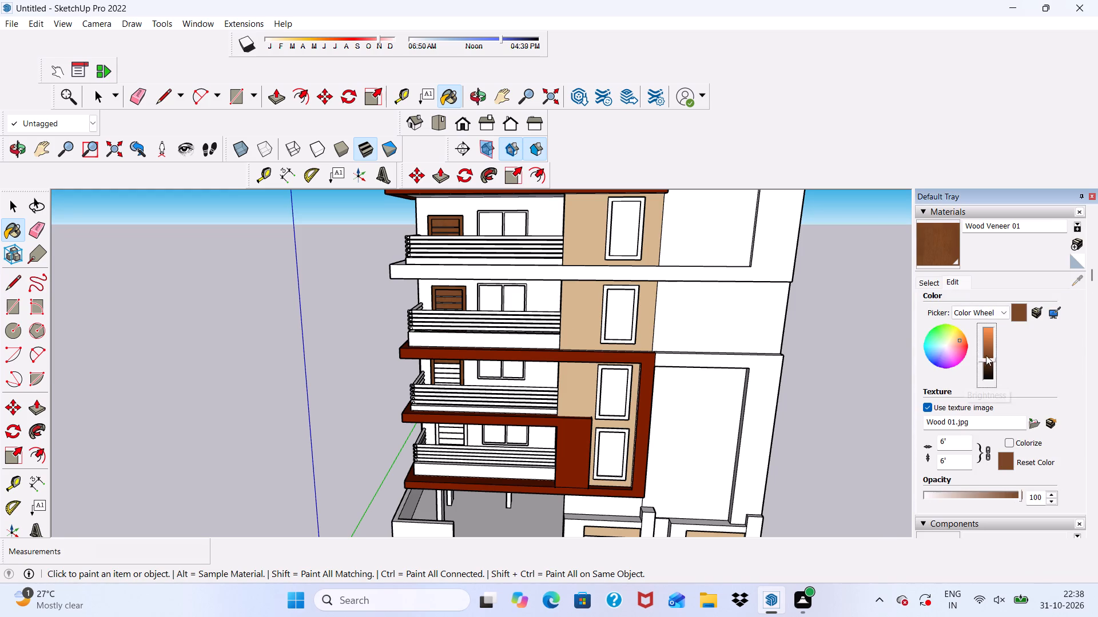
pyautogui.moveTo(986, 355); pyautogui.dragTo(988, 342)
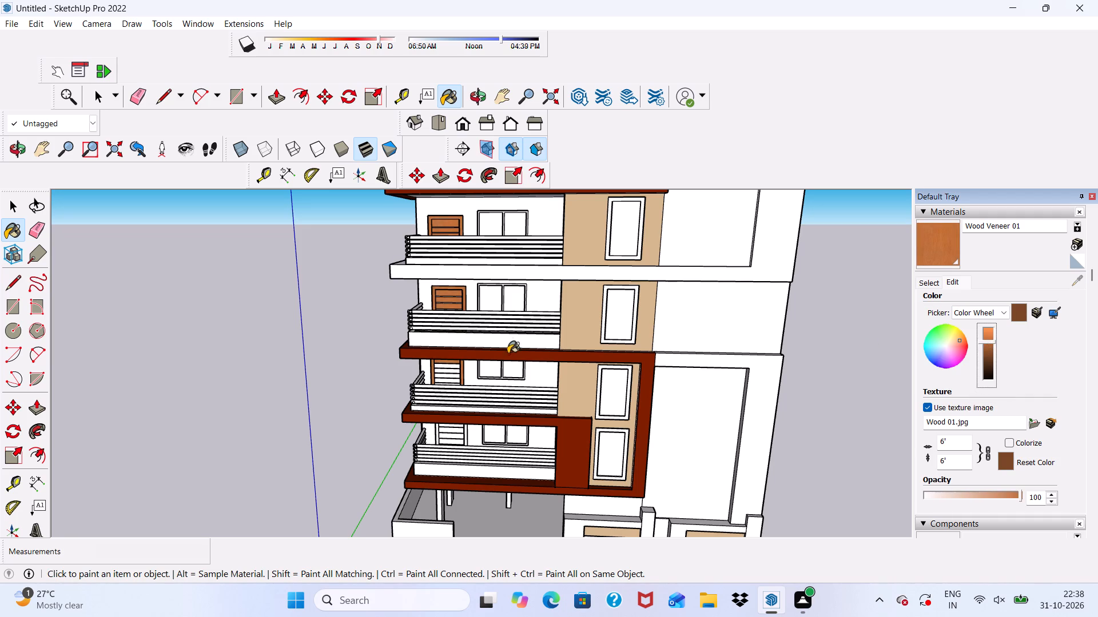
# Paint the remaining horizontal panels of the door below the lower red frame's top beam with Wood Veneer 01, leaving the thin strips white.
pyautogui.scroll(19, 507, 390)
pyautogui.click(392, 350)
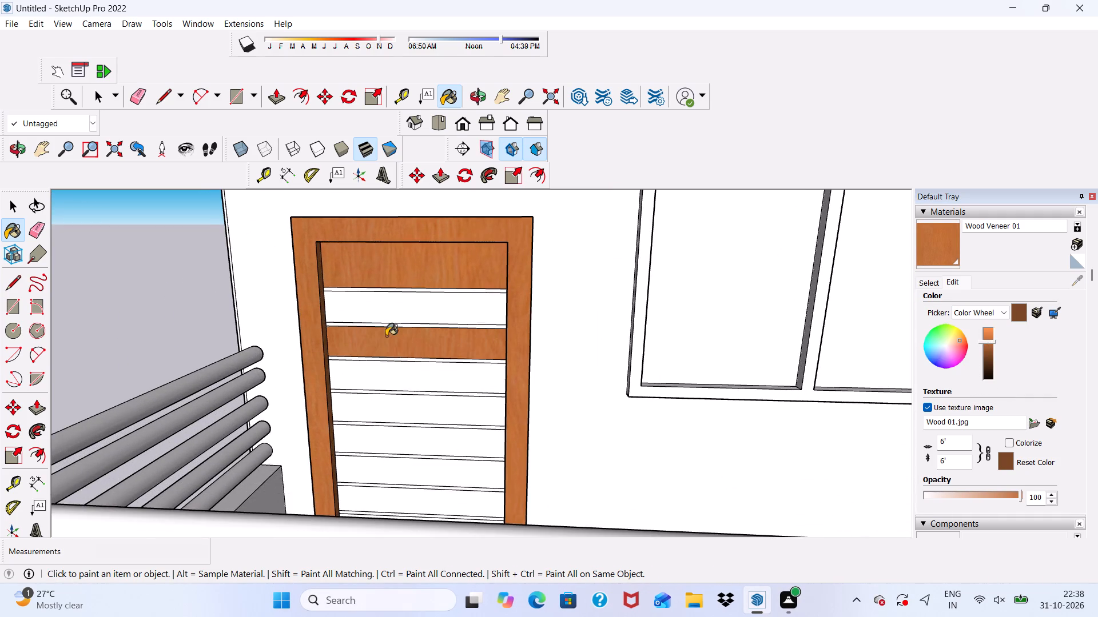
pyautogui.scroll(1, 386, 335)
pyautogui.click(364, 391)
pyautogui.click(377, 315)
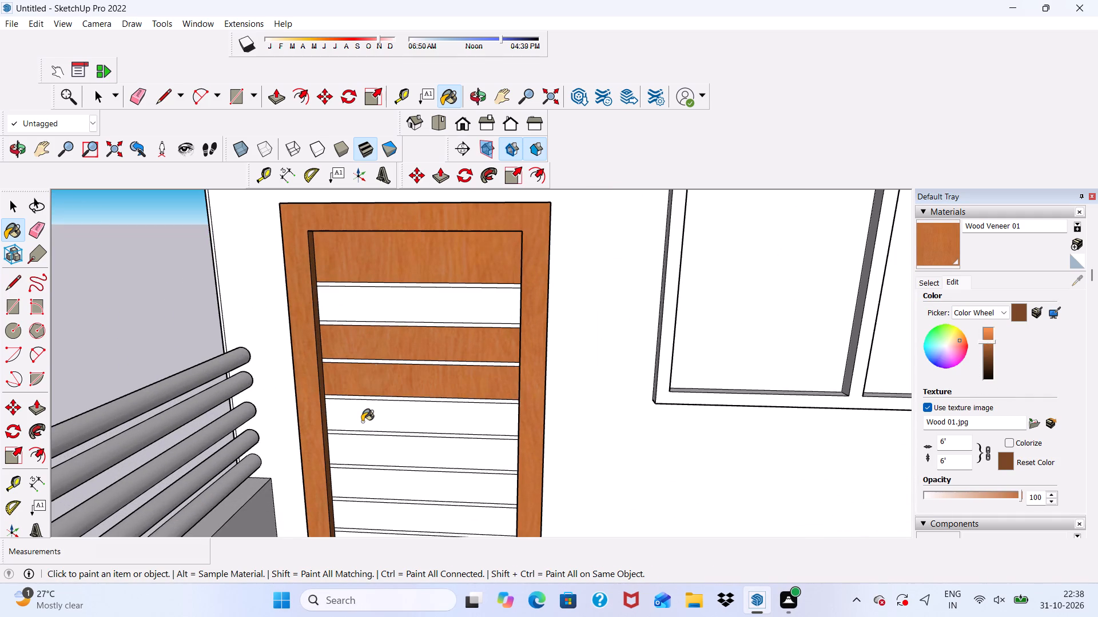
pyautogui.click(362, 422)
pyautogui.scroll(-5, 362, 423)
pyautogui.scroll(4, 374, 464)
pyautogui.click(379, 438)
pyautogui.click(378, 464)
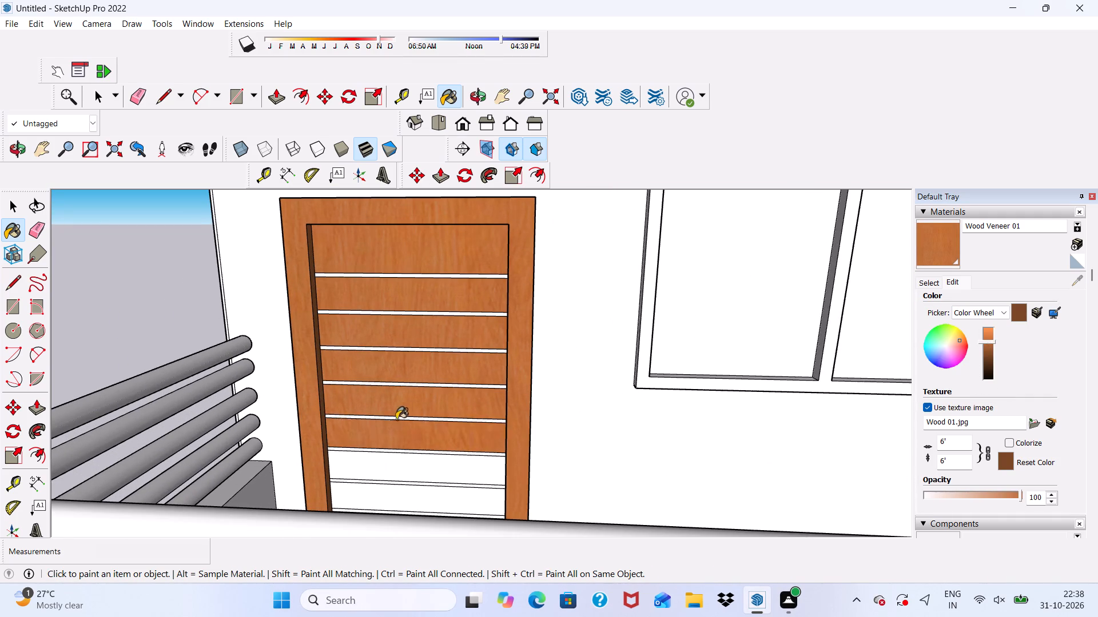
pyautogui.scroll(-2, 397, 418)
pyautogui.moveTo(401, 418); pyautogui.dragTo(405, 449, button='middle')
pyautogui.scroll(-1, 405, 449)
pyautogui.scroll(4, 389, 510)
pyautogui.click(385, 478)
pyautogui.click(387, 509)
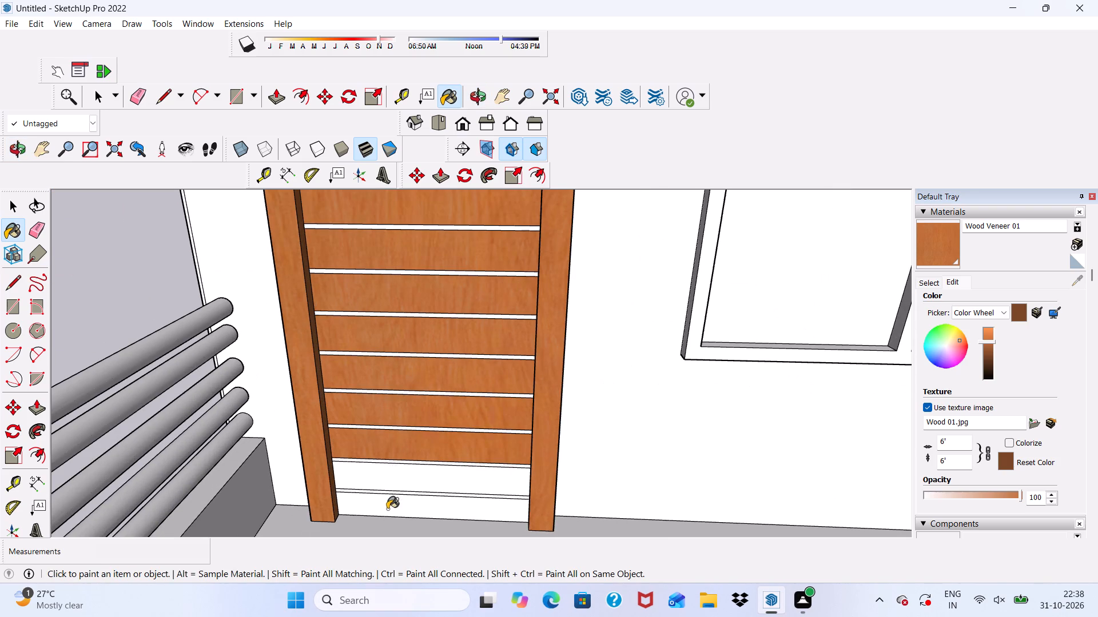
# Paint the same door frame's remaining outer side, remaining inner side, top edge and inner top edge with Wood Veneer 01.
pyautogui.moveTo(395, 471); pyautogui.dragTo(628, 436, button='middle')
pyautogui.scroll(2, 420, 313)
pyautogui.click(443, 285)
pyautogui.scroll(3, 587, 310)
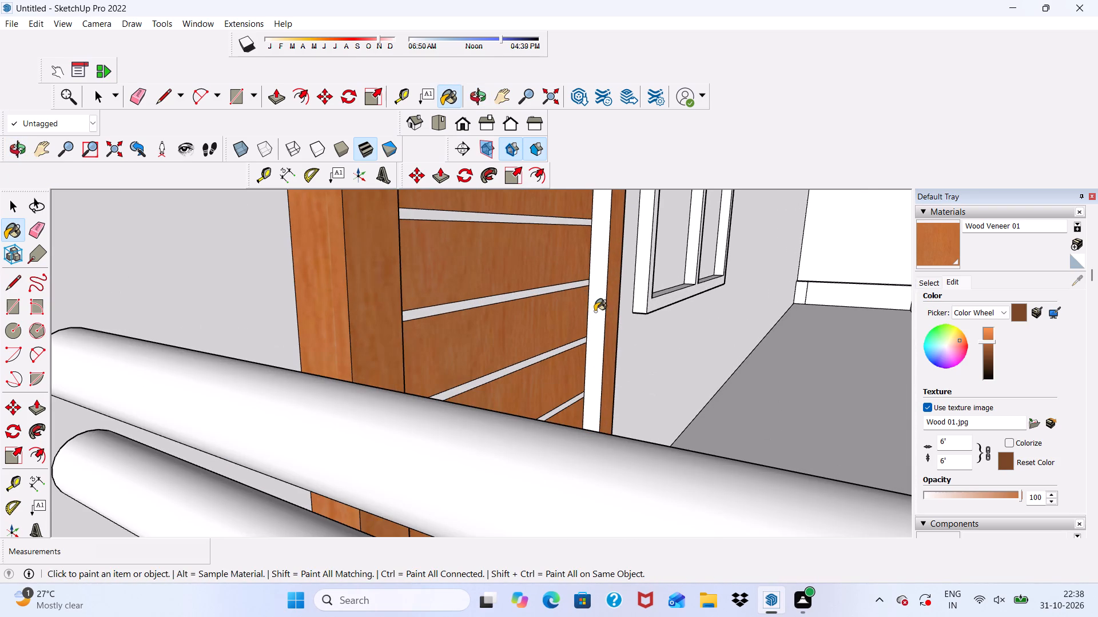
pyautogui.click(596, 311)
pyautogui.scroll(-10, 528, 364)
pyautogui.moveTo(526, 276); pyautogui.dragTo(494, 337, button='middle')
pyautogui.moveTo(511, 314); pyautogui.dragTo(602, 267, button='middle')
pyautogui.scroll(4, 360, 335)
pyautogui.click(374, 334)
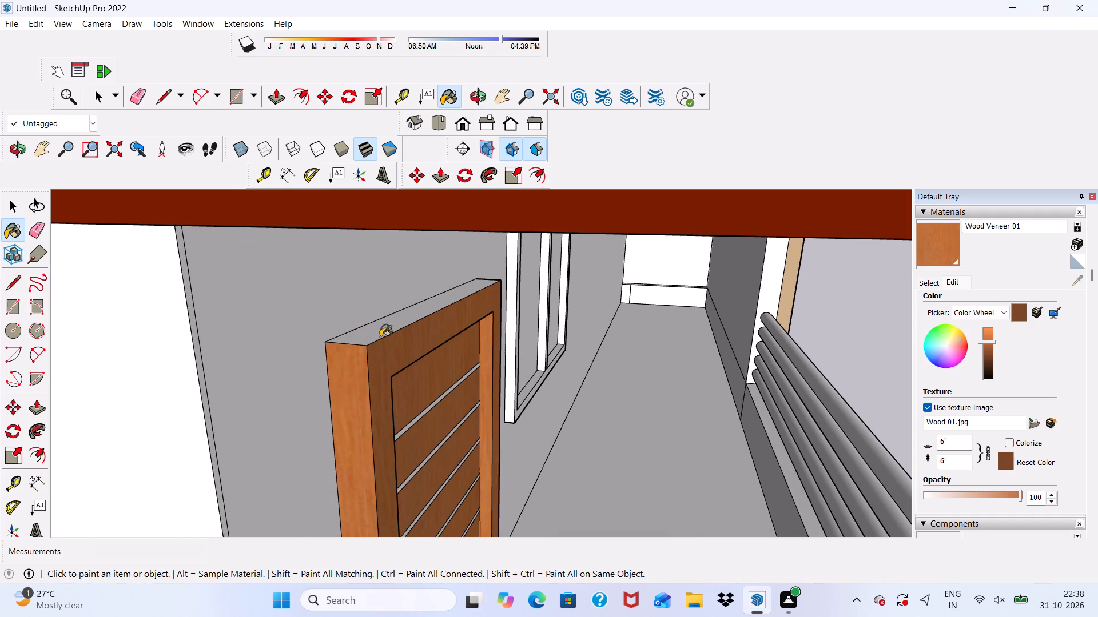
pyautogui.moveTo(439, 374); pyautogui.dragTo(200, 281, button='middle')
pyautogui.scroll(4, 313, 297)
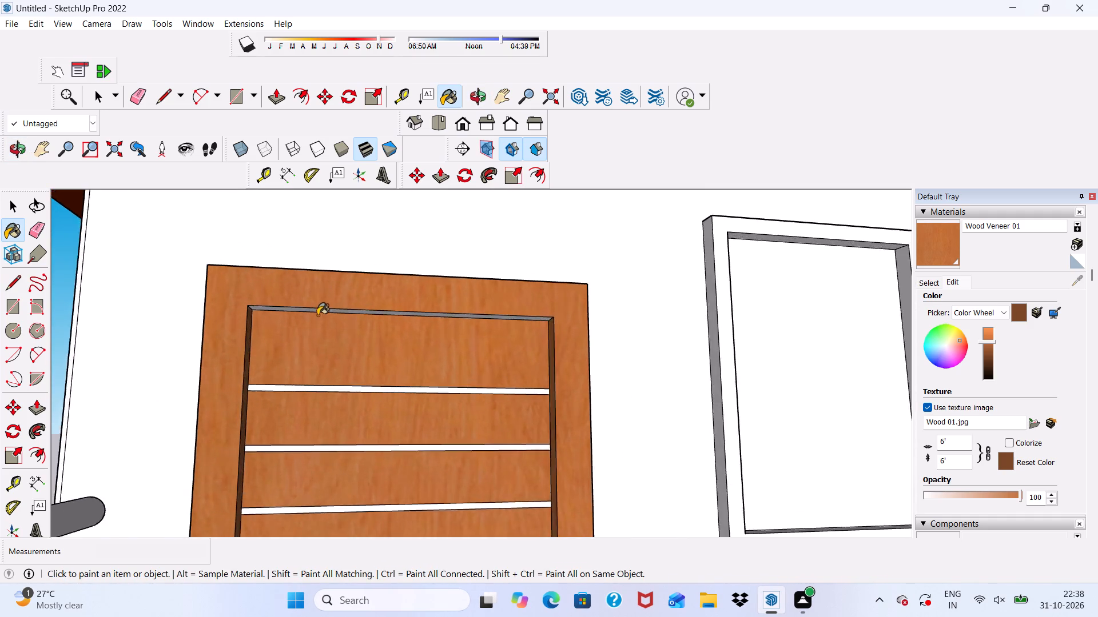
pyautogui.scroll(6, 317, 315)
pyautogui.click(336, 301)
pyautogui.click(335, 307)
# Paint the top panel and frame front of the lowest balcony door, below the red frame's middle beam, with Wood Veneer 01.
pyautogui.scroll(-2, 397, 337)
pyautogui.moveTo(555, 415); pyautogui.dragTo(224, 475, button='middle')
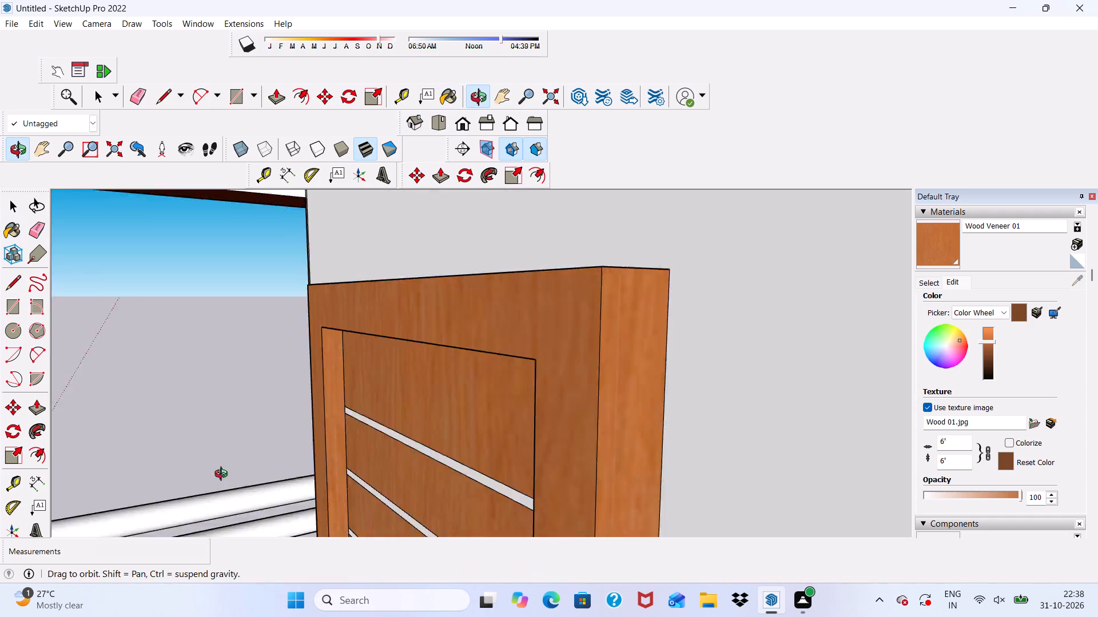
pyautogui.moveTo(224, 475); pyautogui.dragTo(405, 462, button='middle')
pyautogui.scroll(-11, 452, 371)
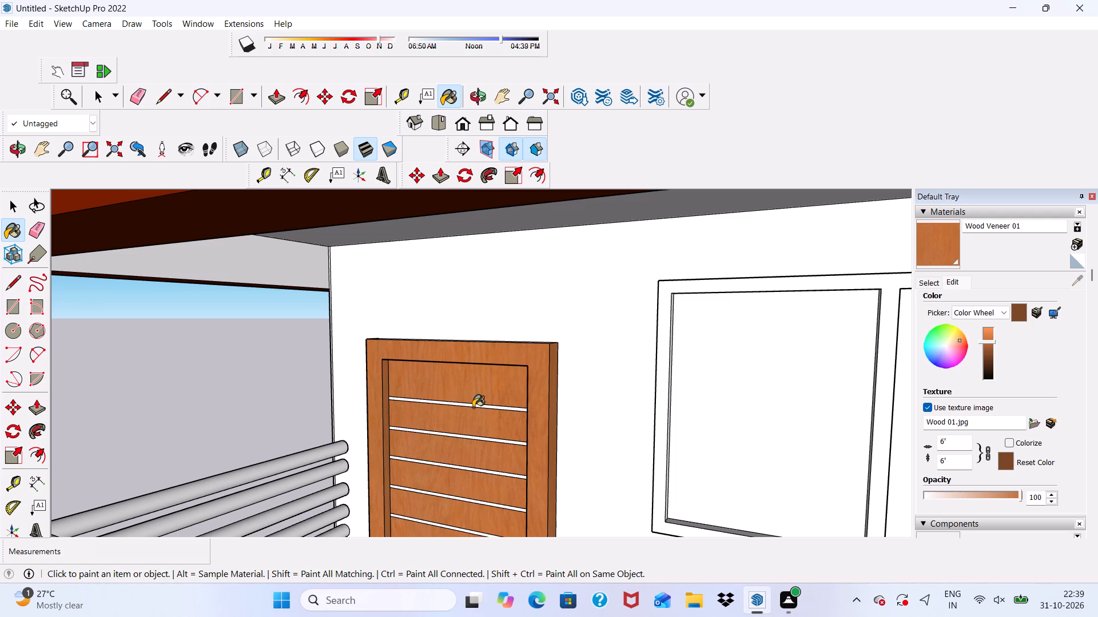
pyautogui.scroll(-8, 530, 421)
pyautogui.moveTo(480, 364); pyautogui.dragTo(660, 391, button='middle')
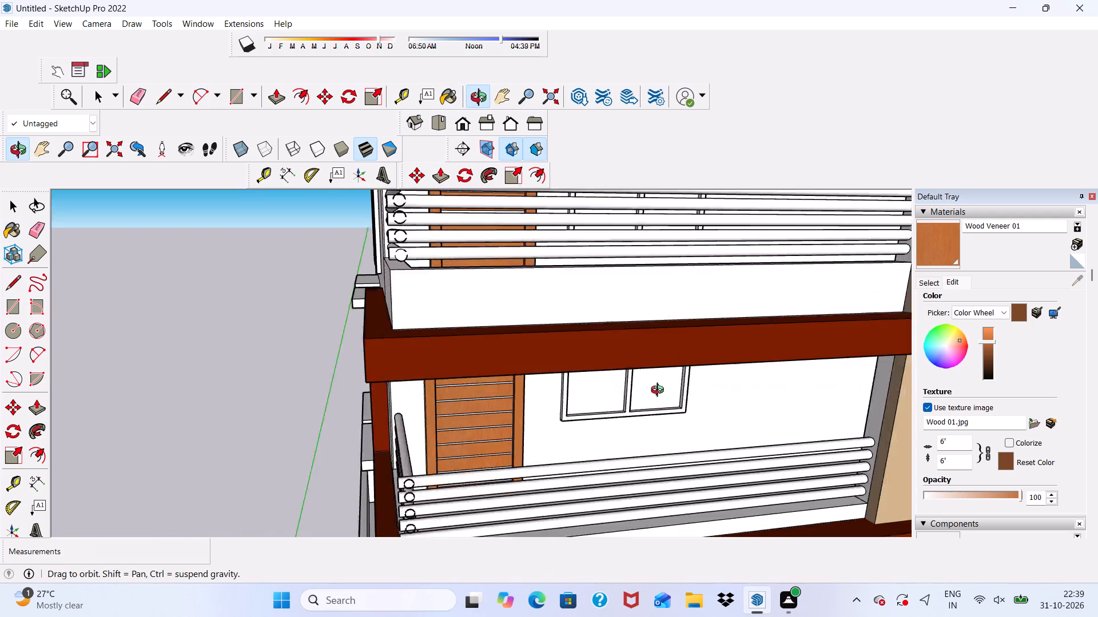
pyautogui.moveTo(660, 391); pyautogui.dragTo(578, 355, button='middle')
pyautogui.scroll(1, 576, 339)
pyautogui.scroll(-11, 449, 294)
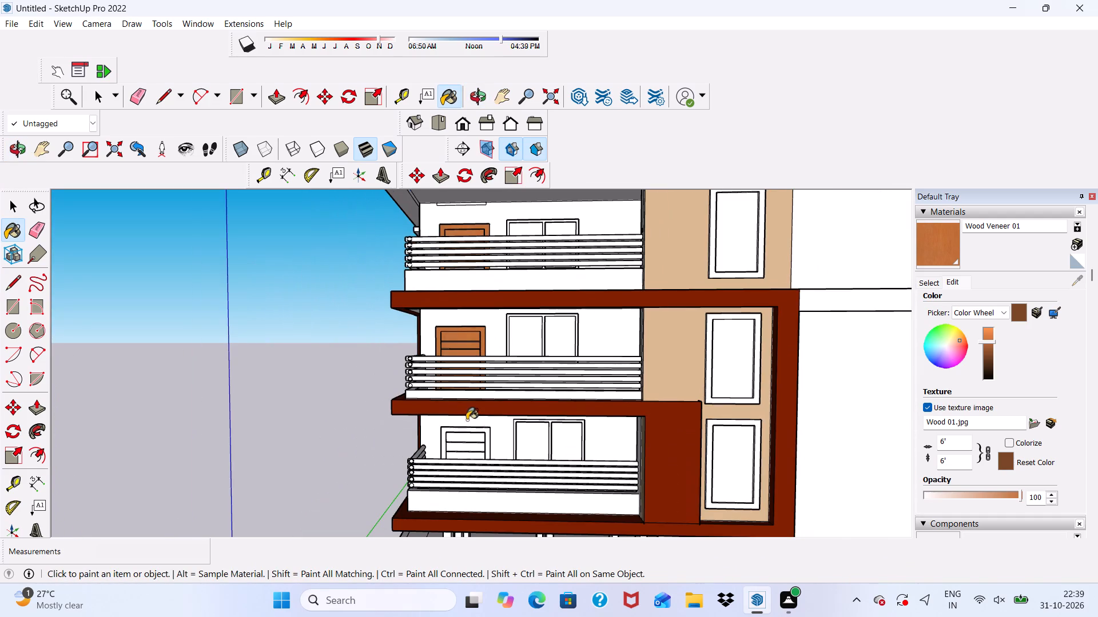
pyautogui.scroll(8, 463, 417)
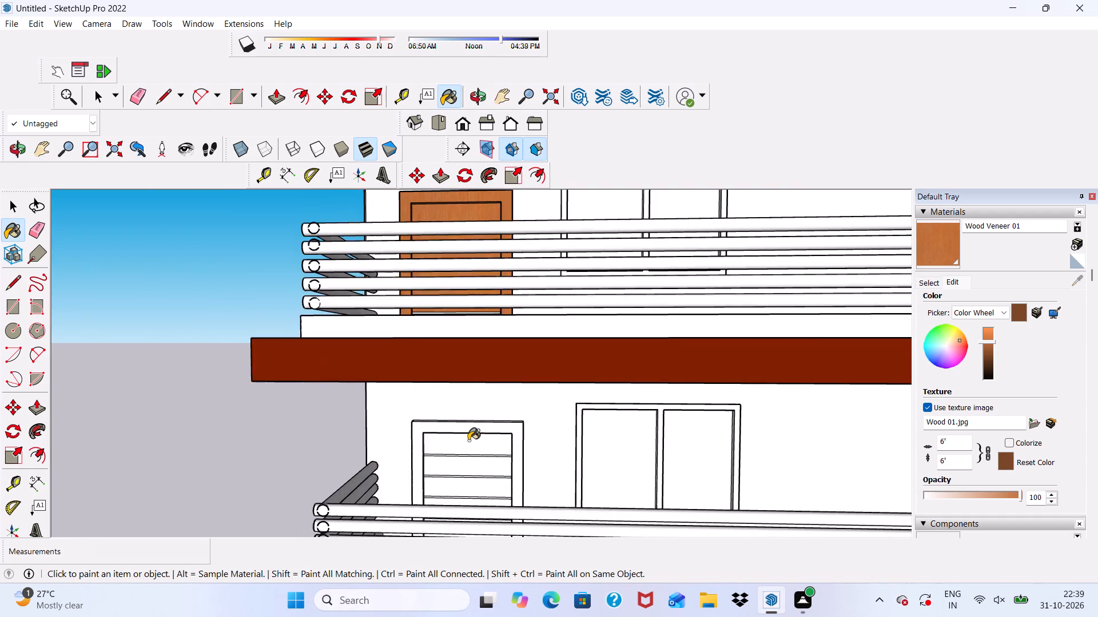
pyautogui.scroll(4, 469, 440)
pyautogui.click(471, 440)
pyautogui.scroll(4, 471, 415)
pyautogui.click(469, 417)
# Paint the outer sides, top edge and both inner sides of the lowest balcony door's frame with Wood Veneer 01.
pyautogui.moveTo(573, 447); pyautogui.dragTo(424, 448, button='middle')
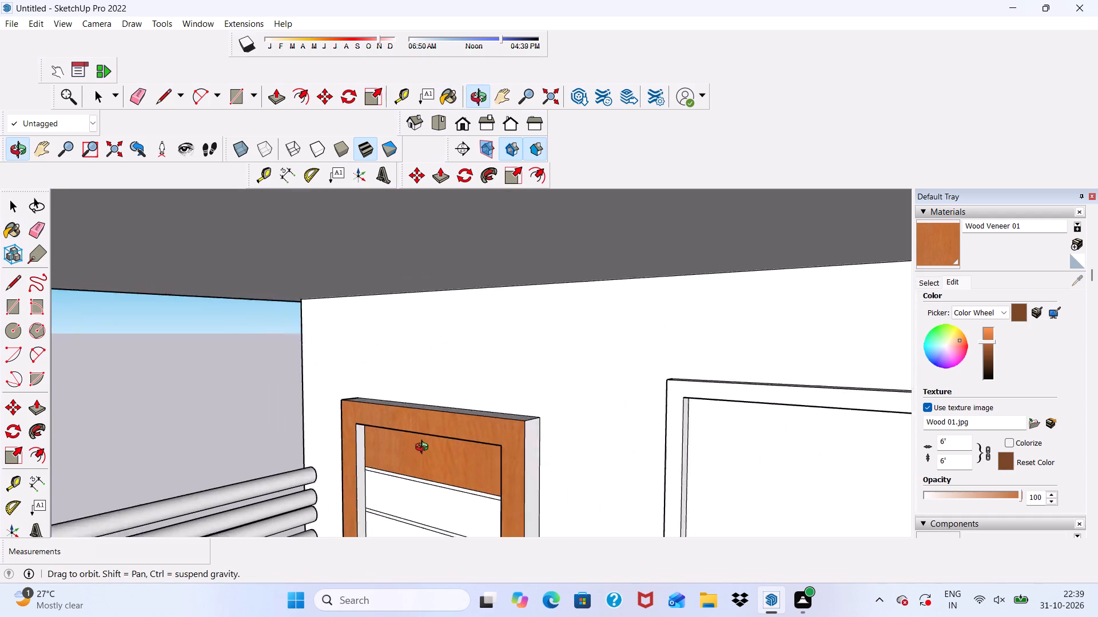
pyautogui.moveTo(424, 448); pyautogui.dragTo(392, 443, button='middle')
pyautogui.scroll(3, 471, 447)
pyautogui.click(502, 453)
pyautogui.scroll(1, 493, 426)
pyautogui.moveTo(493, 426); pyautogui.dragTo(497, 453, button='middle')
pyautogui.scroll(2, 503, 442)
pyautogui.click(503, 439)
pyautogui.scroll(6, 291, 430)
pyautogui.click(324, 437)
pyautogui.scroll(-2, 324, 437)
pyautogui.moveTo(345, 448); pyautogui.dragTo(638, 438, button='middle')
pyautogui.click(523, 428)
pyautogui.scroll(-5, 408, 395)
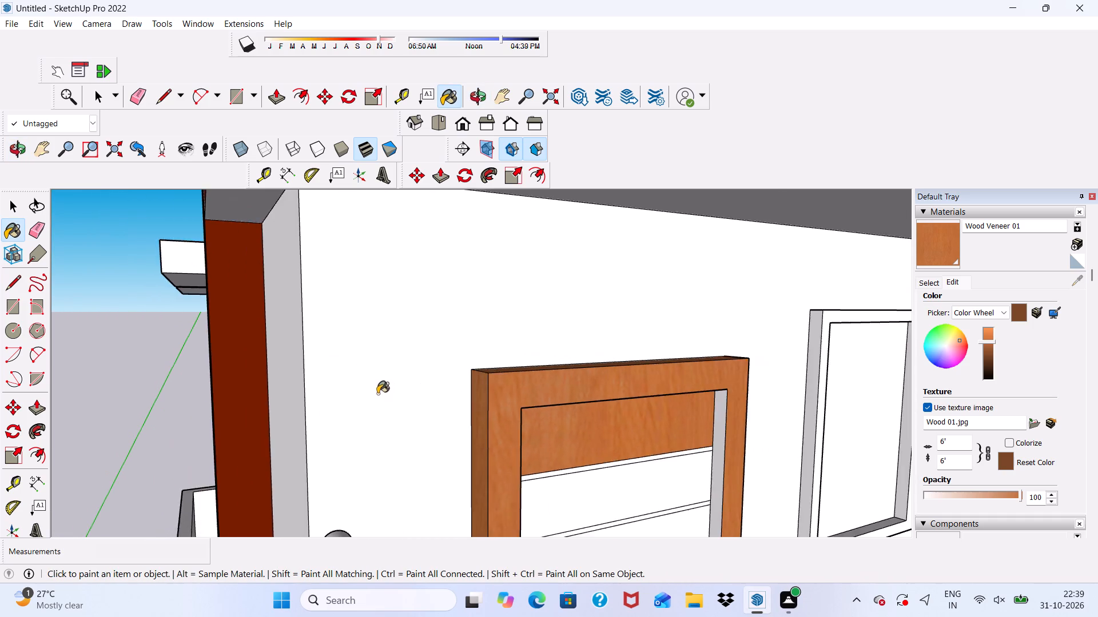
pyautogui.scroll(-4, 376, 392)
pyautogui.moveTo(592, 431); pyautogui.dragTo(665, 425, button='middle')
pyautogui.scroll(6, 665, 425)
pyautogui.click(626, 390)
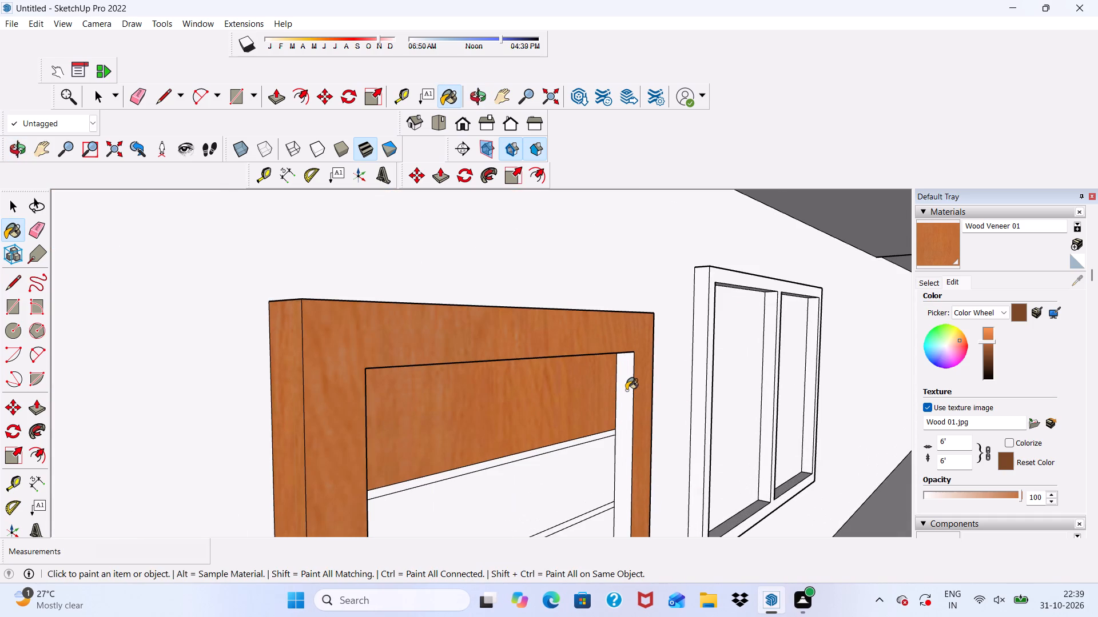
# Paint the lowest balcony door's remaining horizontal panels down to the floor with Wood Veneer 01, leaving the thin strips white.
pyautogui.click(574, 480)
pyautogui.scroll(-8, 405, 341)
pyautogui.moveTo(524, 399); pyautogui.dragTo(400, 425, button='middle')
pyautogui.scroll(1, 395, 458)
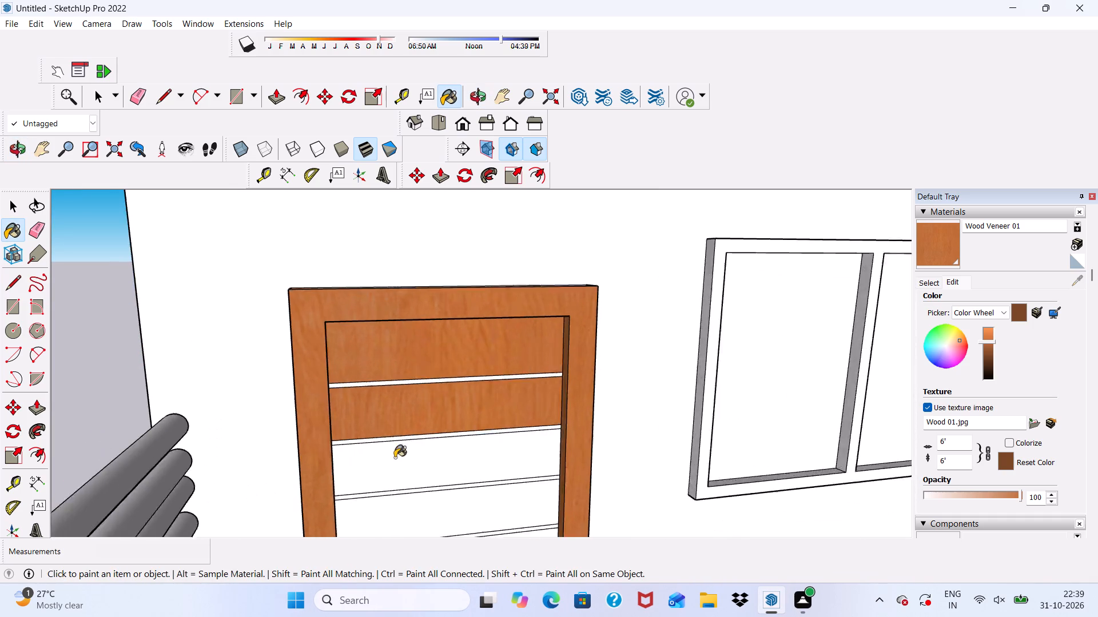
pyautogui.scroll(3, 395, 458)
pyautogui.click(397, 458)
pyautogui.scroll(-6, 416, 355)
pyautogui.moveTo(440, 471); pyautogui.dragTo(437, 508, button='middle')
pyautogui.scroll(4, 432, 484)
pyautogui.click(425, 446)
pyautogui.scroll(-5, 383, 379)
pyautogui.scroll(3, 407, 451)
pyautogui.click(408, 451)
pyautogui.scroll(-2, 408, 416)
pyautogui.moveTo(417, 421); pyautogui.dragTo(416, 454, button='middle')
pyautogui.scroll(4, 414, 471)
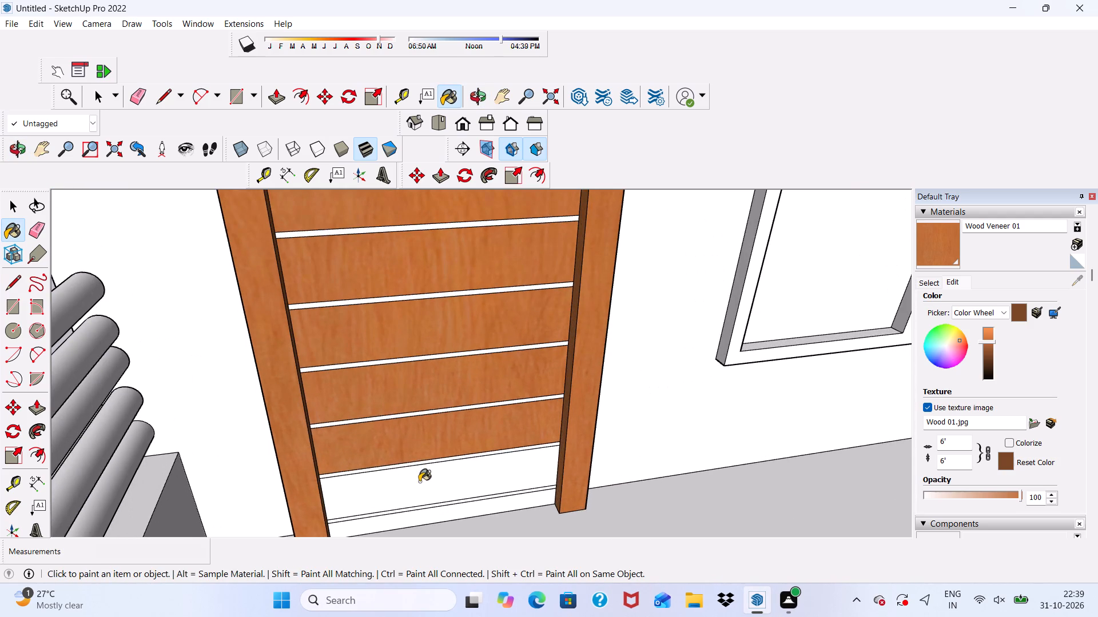
pyautogui.click(420, 482)
pyautogui.scroll(4, 439, 516)
pyautogui.click(439, 514)
# Examine the painted balcony doors across all floors of the front facade from several angles.
pyautogui.scroll(-6, 415, 462)
pyautogui.scroll(-8, 388, 393)
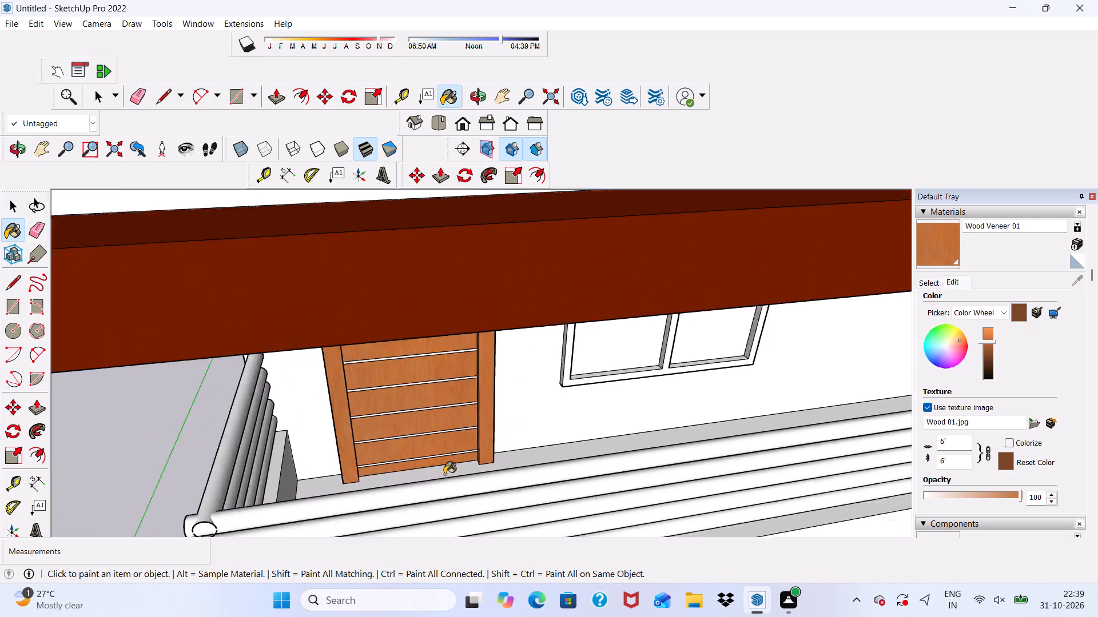
pyautogui.scroll(-2, 444, 474)
pyautogui.moveTo(456, 519); pyautogui.dragTo(544, 376, button='middle')
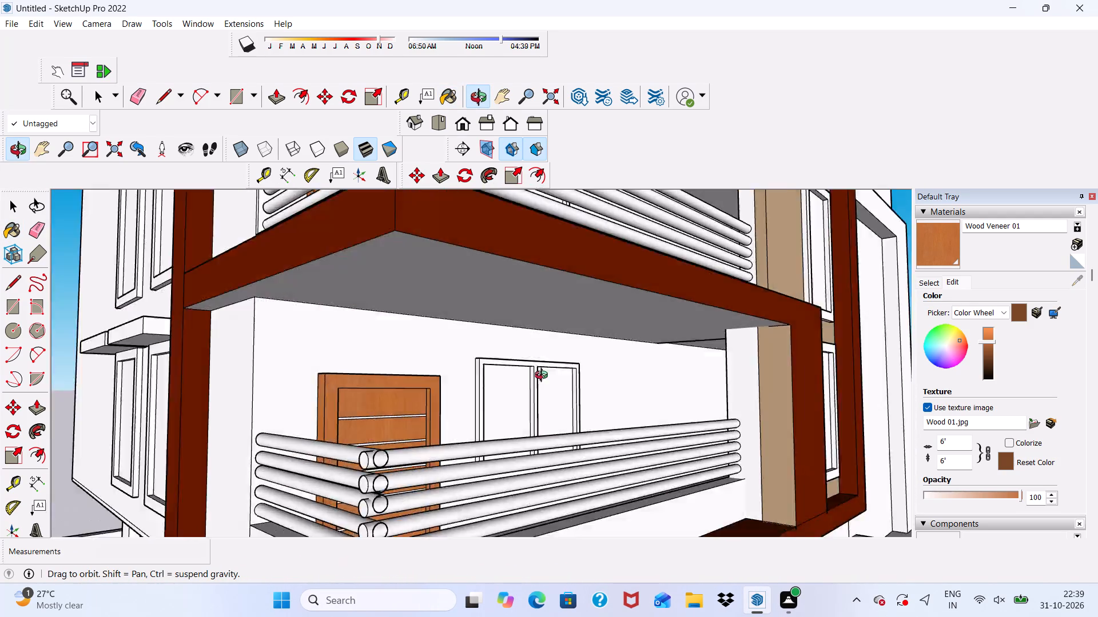
pyautogui.moveTo(544, 376); pyautogui.dragTo(483, 315, button='middle')
pyautogui.scroll(1, 481, 319)
pyautogui.scroll(-17, 468, 306)
pyautogui.moveTo(483, 400); pyautogui.dragTo(473, 523, button='middle')
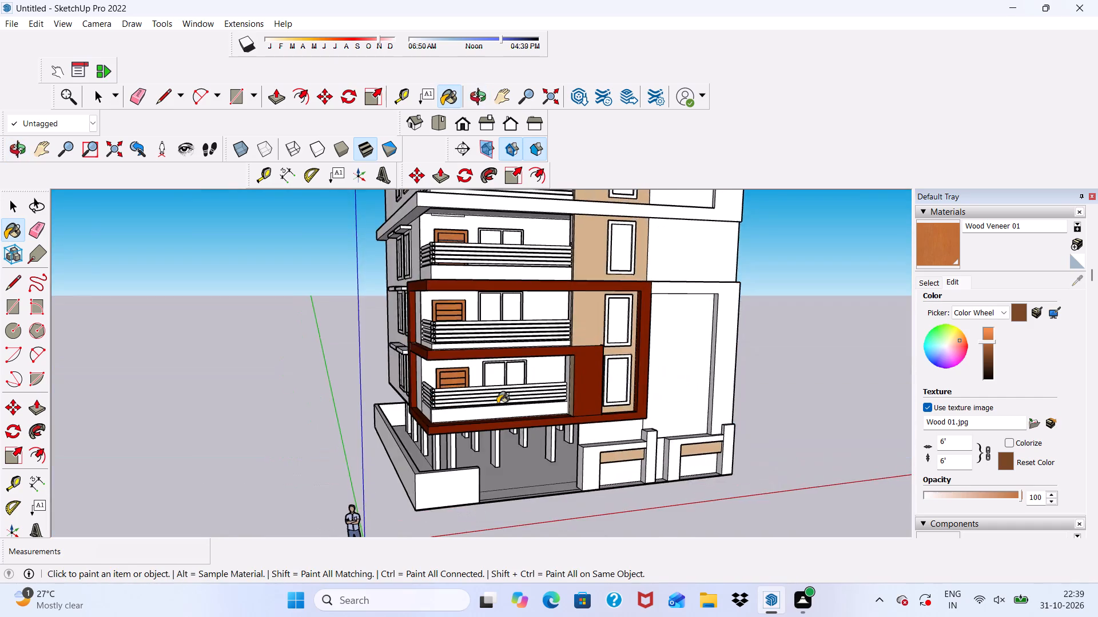
pyautogui.scroll(-12, 519, 344)
pyautogui.scroll(5, 484, 307)
pyautogui.scroll(5, 549, 319)
pyautogui.moveTo(551, 319); pyautogui.dragTo(453, 324, button='middle')
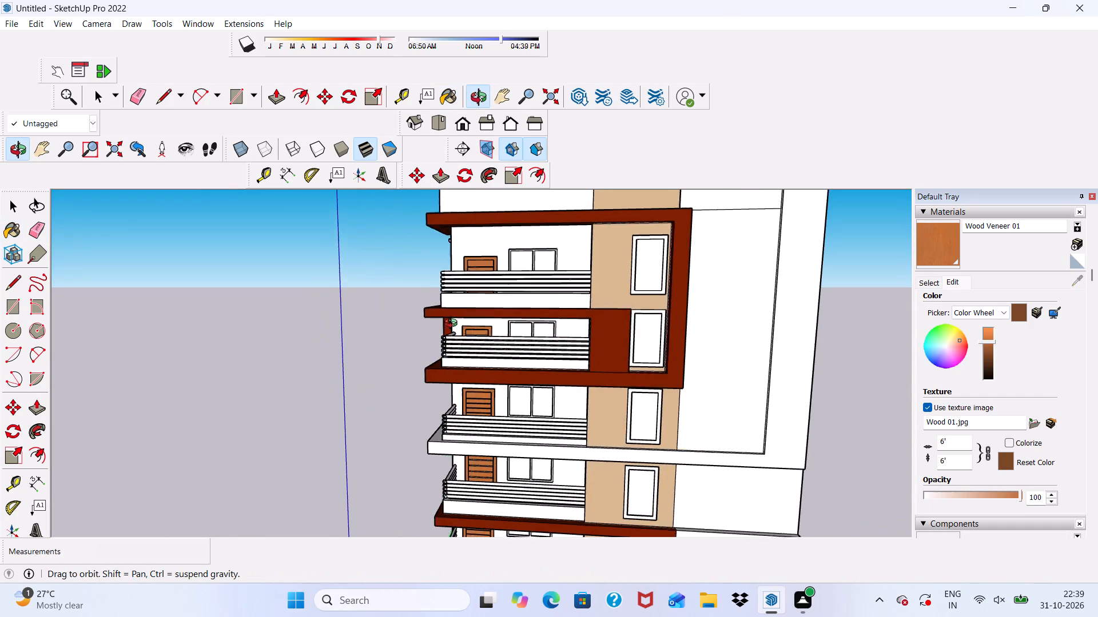
pyautogui.moveTo(453, 324); pyautogui.dragTo(460, 362, button='middle')
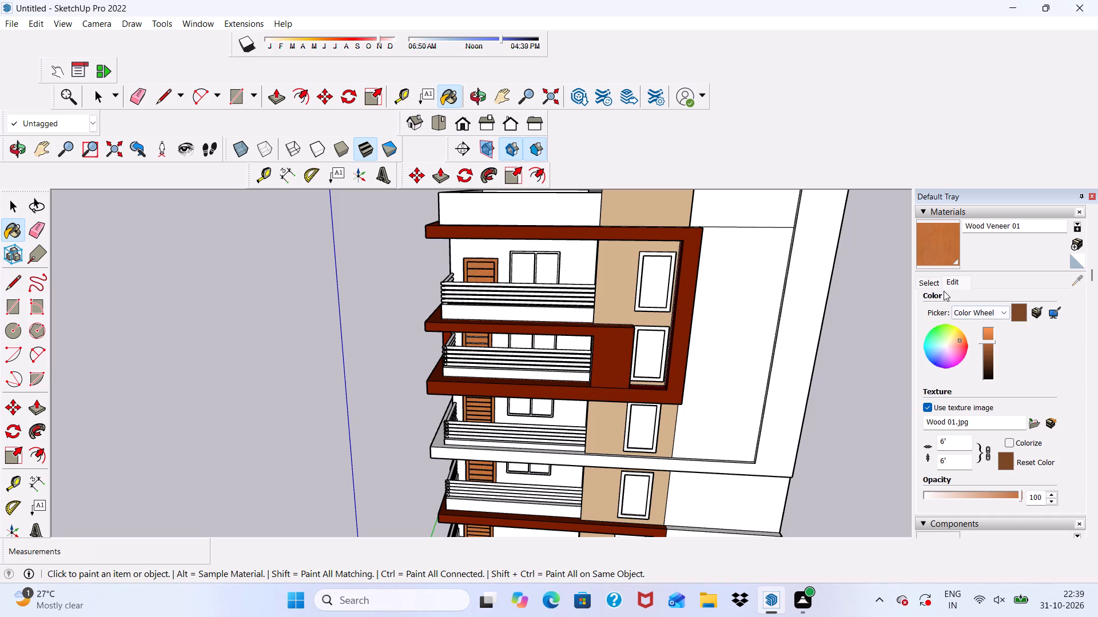
# Paint the front of the balcony window frame directly below the red frame with Color M08 from the Colors collection.
pyautogui.click(930, 283)
pyautogui.click(1071, 298)
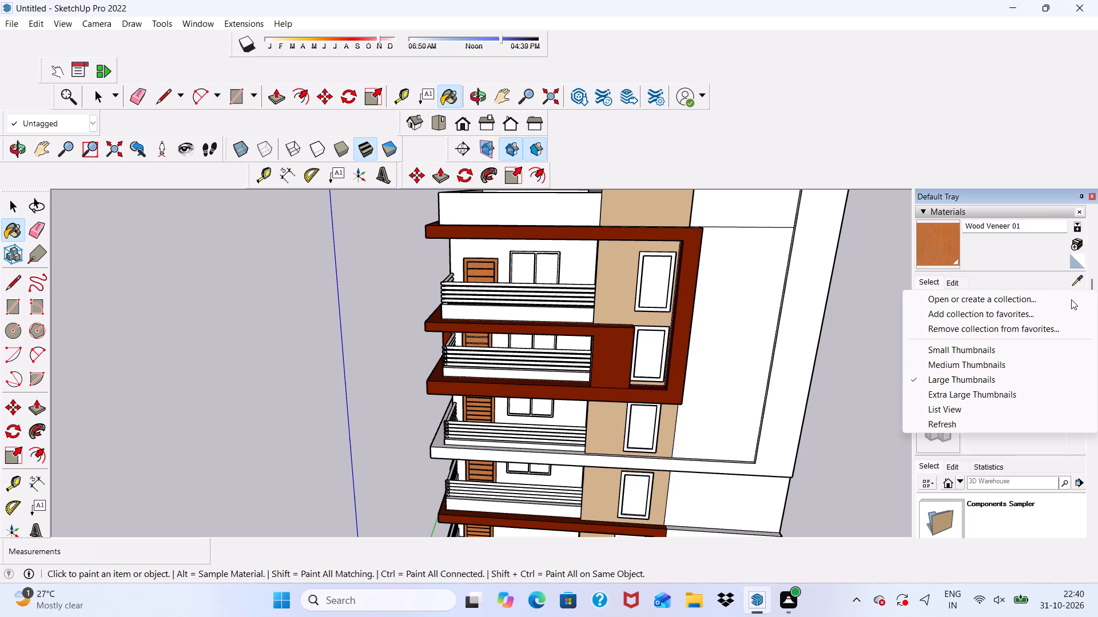
pyautogui.click(878, 297)
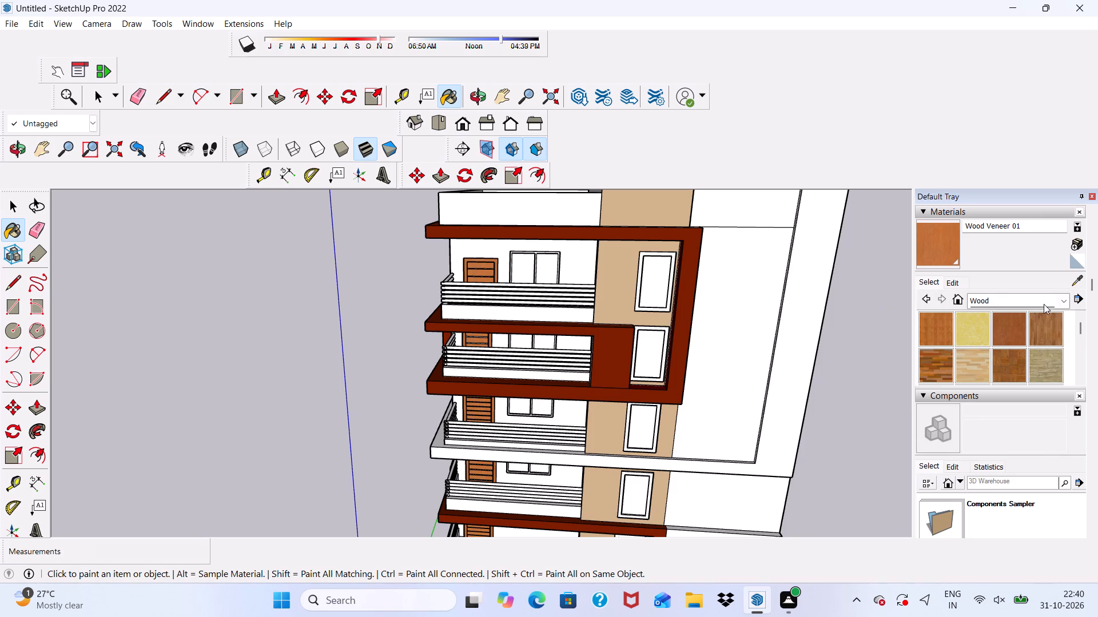
pyautogui.click(1051, 301)
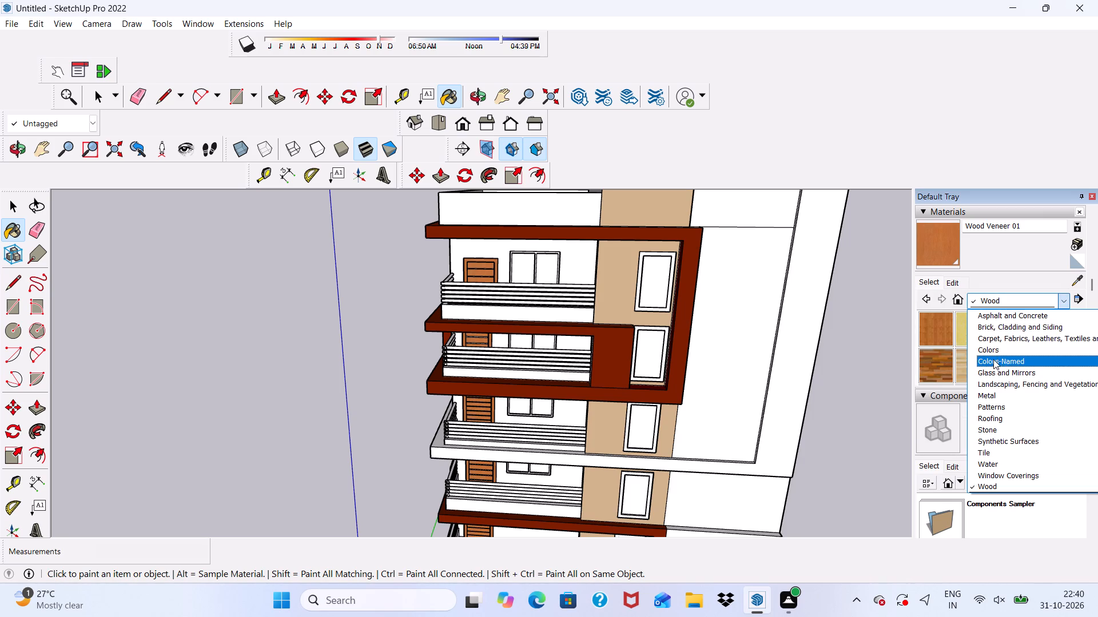
pyautogui.click(991, 353)
pyautogui.scroll(-8, 993, 354)
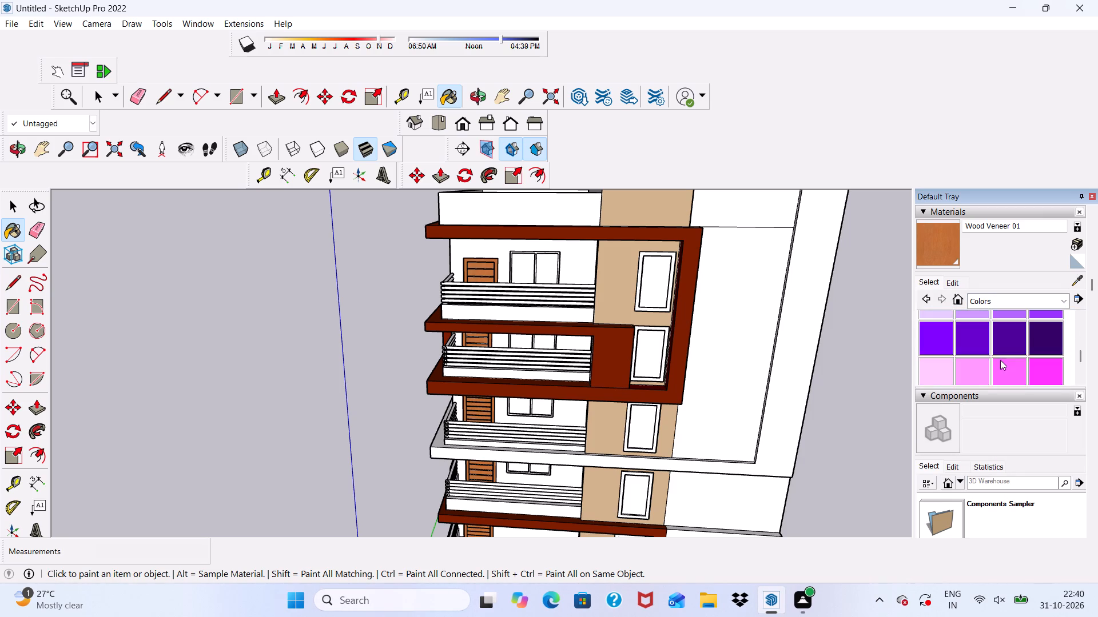
pyautogui.scroll(-9, 1000, 360)
pyautogui.scroll(3, 1001, 362)
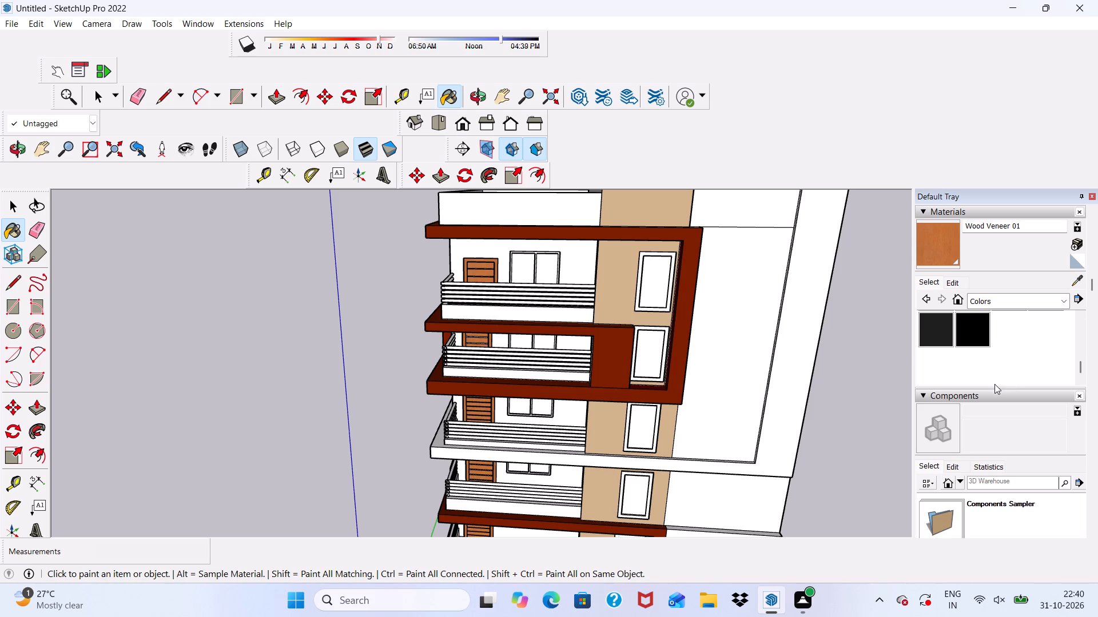
pyautogui.scroll(1, 991, 359)
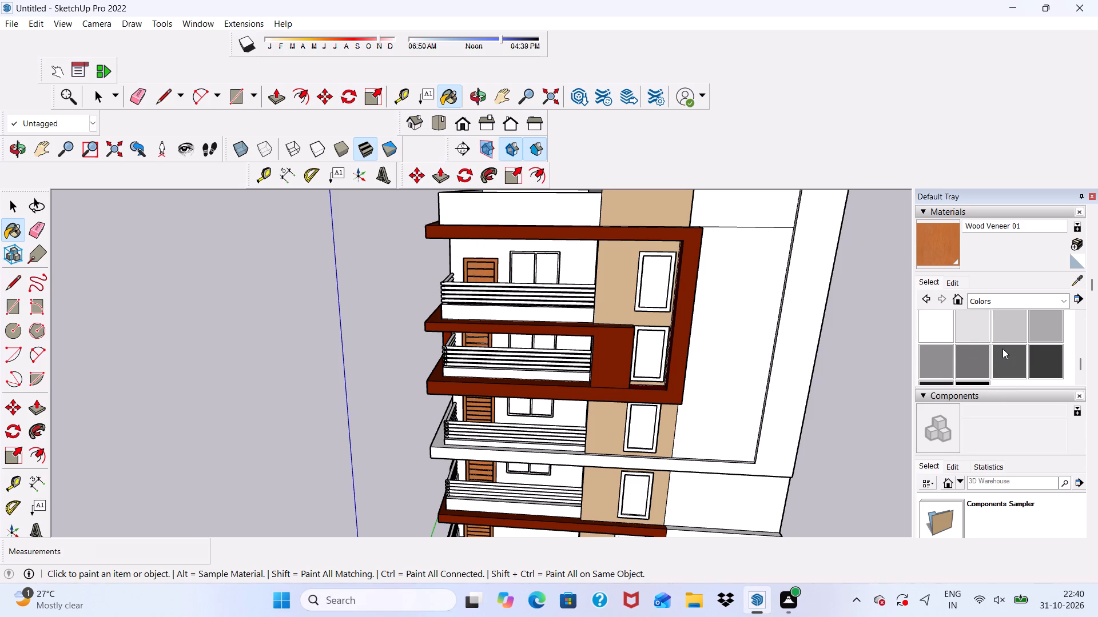
pyautogui.scroll(-1, 1003, 350)
pyautogui.click(944, 331)
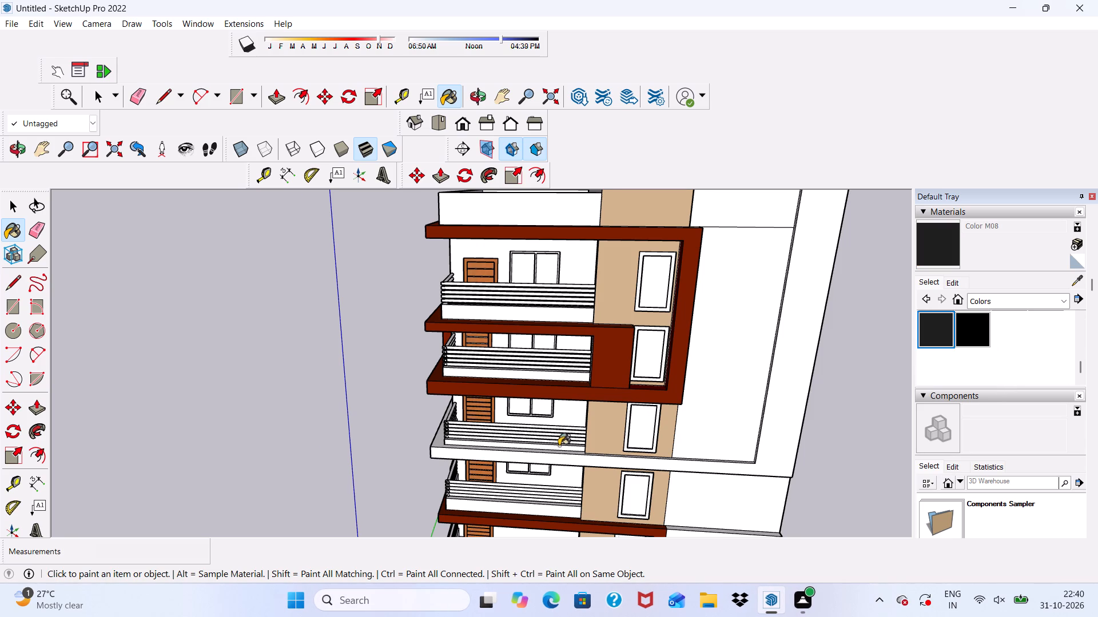
pyautogui.scroll(15, 558, 439)
pyautogui.moveTo(496, 405); pyautogui.dragTo(455, 368, button='middle')
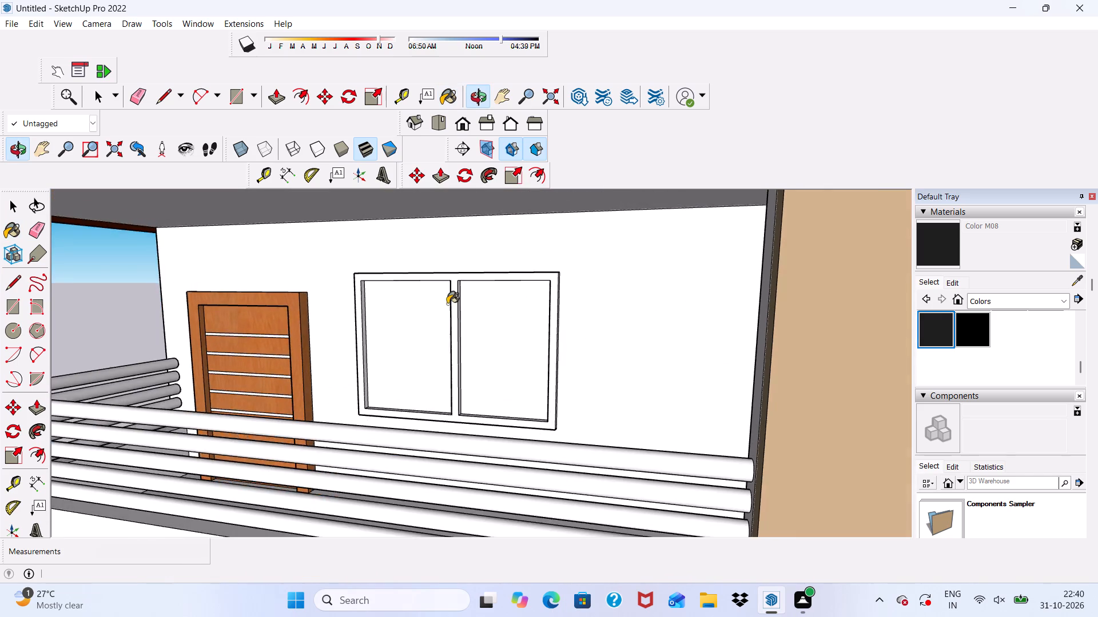
pyautogui.scroll(9, 447, 304)
pyautogui.click(457, 262)
# Paint this window frame's outer and inner sides farthest from the door and both panes' top inner faces with Color M08.
pyautogui.moveTo(498, 331); pyautogui.dragTo(370, 342, button='middle')
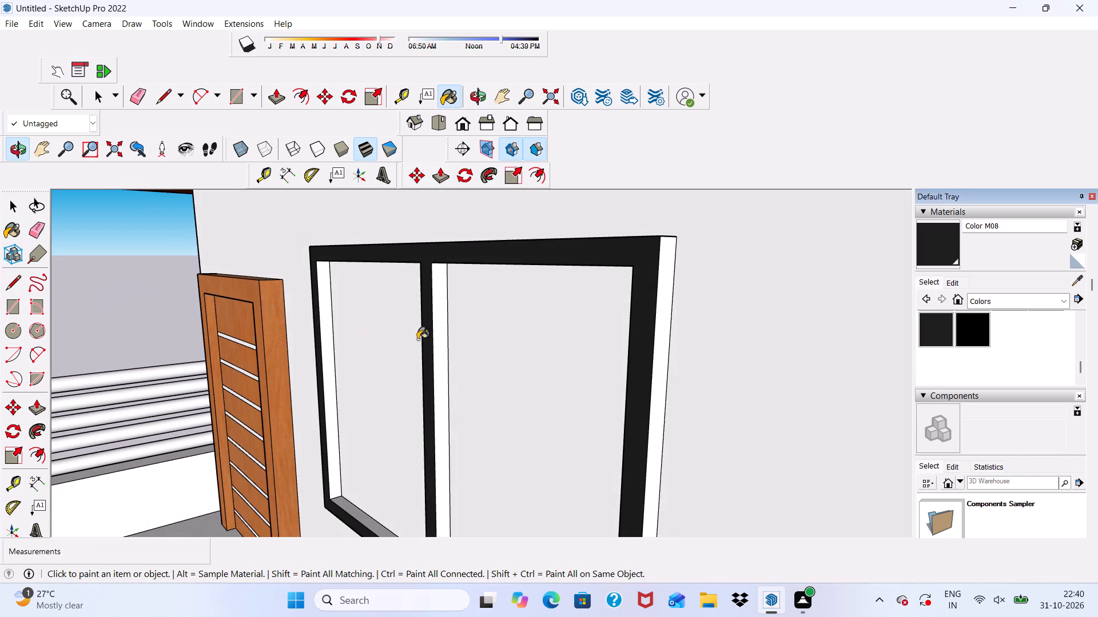
pyautogui.scroll(6, 638, 342)
pyautogui.click(674, 348)
pyautogui.scroll(-1, 595, 338)
pyautogui.moveTo(595, 338); pyautogui.dragTo(881, 285, button='middle')
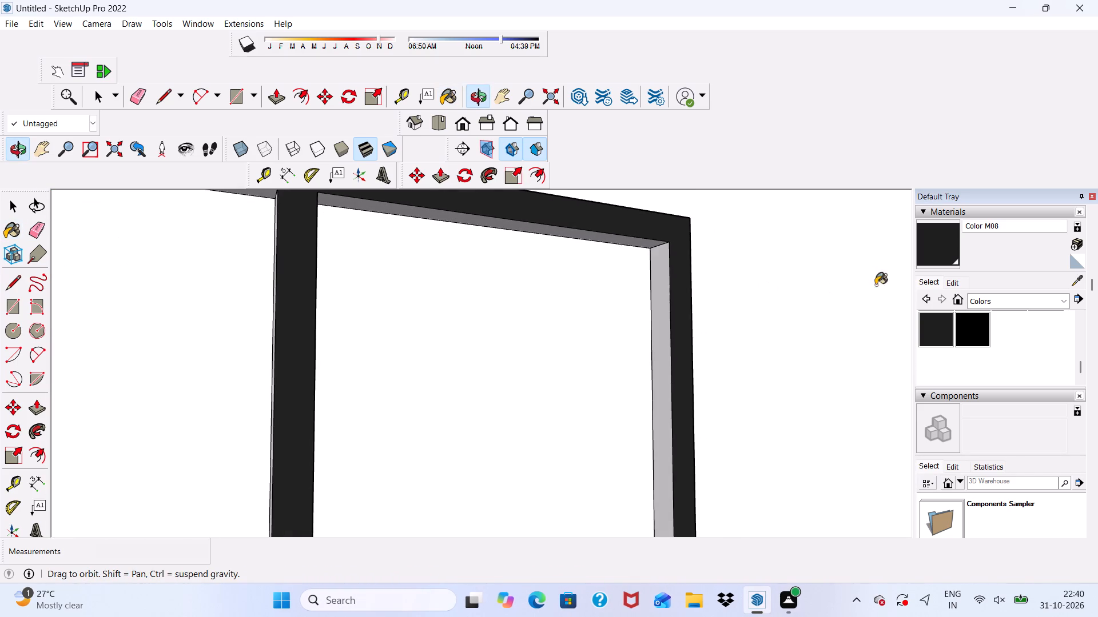
pyautogui.click(663, 348)
pyautogui.scroll(-3, 667, 341)
pyautogui.moveTo(666, 356); pyautogui.dragTo(576, 255, button='middle')
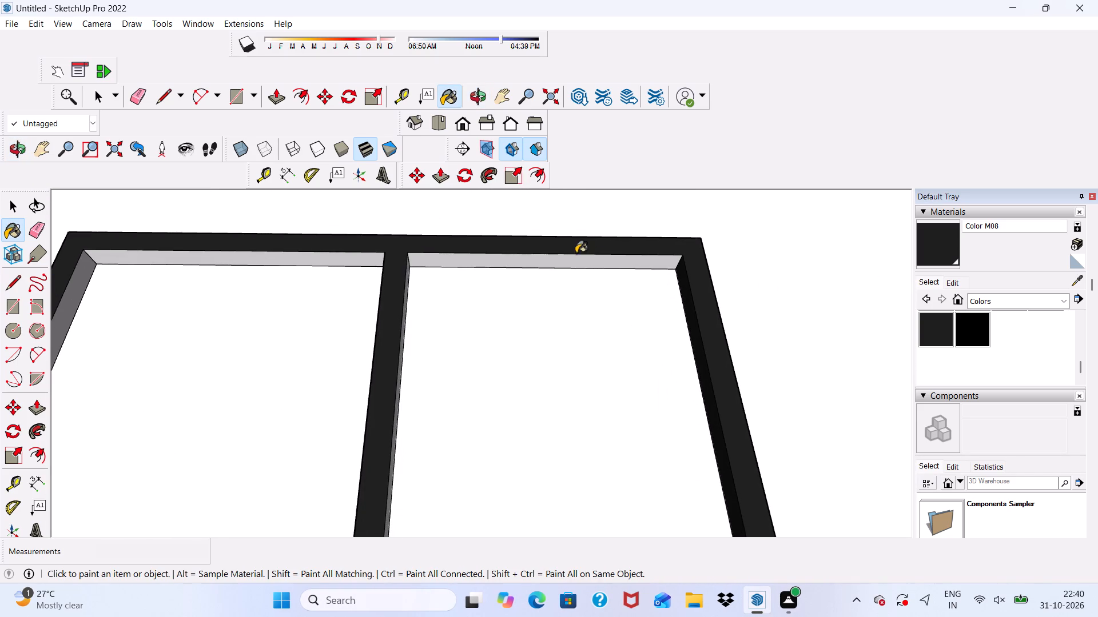
pyautogui.click(574, 258)
pyautogui.scroll(2, 300, 275)
pyautogui.click(325, 247)
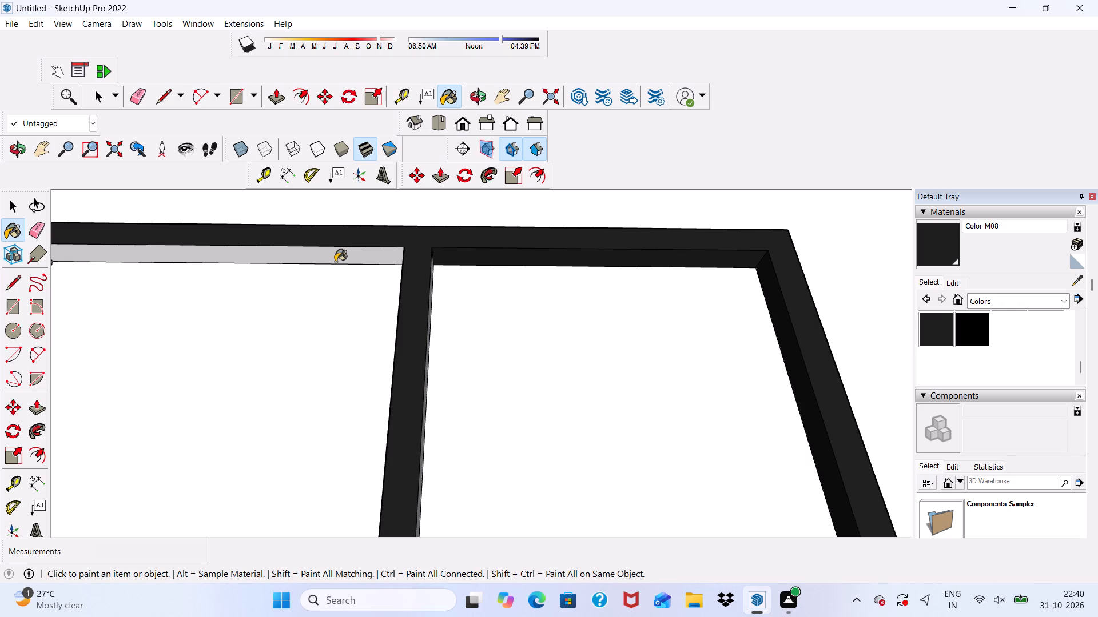
pyautogui.click(343, 257)
# Paint both sides of the window's centre mullion and the frame's inner side nearest the door with Color M08.
pyautogui.moveTo(393, 294); pyautogui.dragTo(473, 411, button='middle')
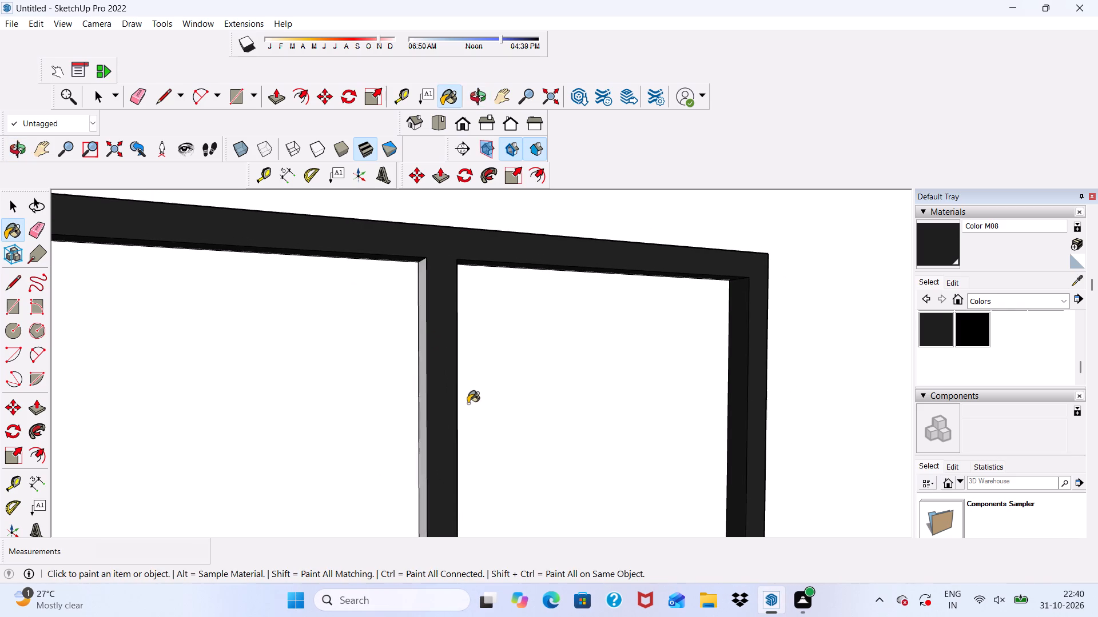
pyautogui.scroll(4, 433, 374)
pyautogui.moveTo(419, 355); pyautogui.dragTo(466, 372, button='middle')
pyautogui.scroll(2, 454, 352)
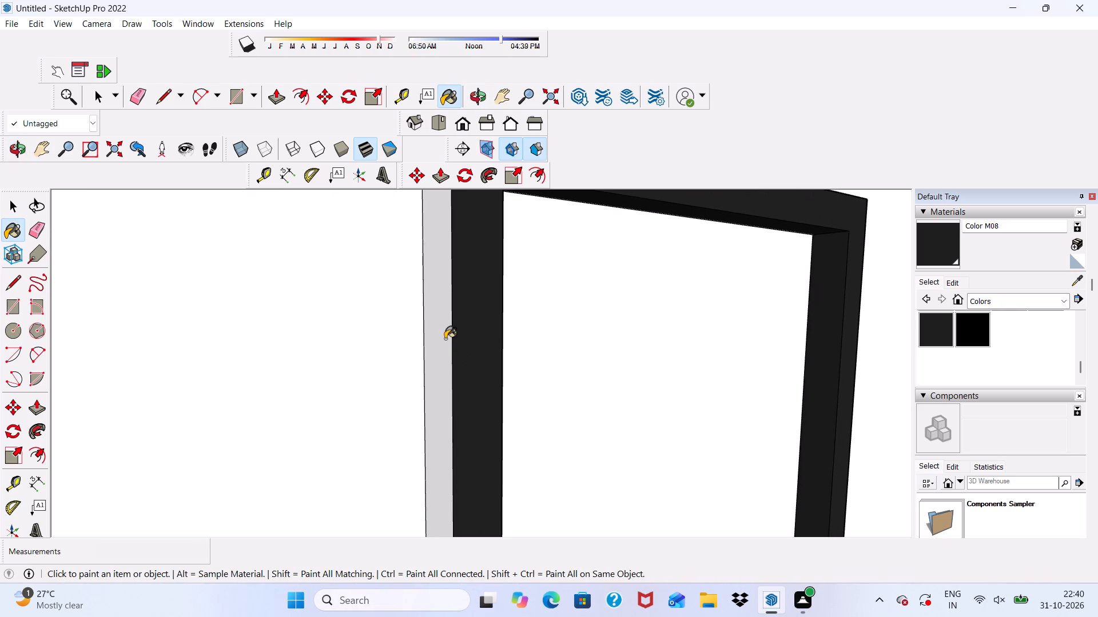
pyautogui.click(445, 339)
pyautogui.scroll(-5, 444, 329)
pyautogui.moveTo(607, 315); pyautogui.dragTo(320, 323, button='middle')
pyautogui.scroll(1, 197, 314)
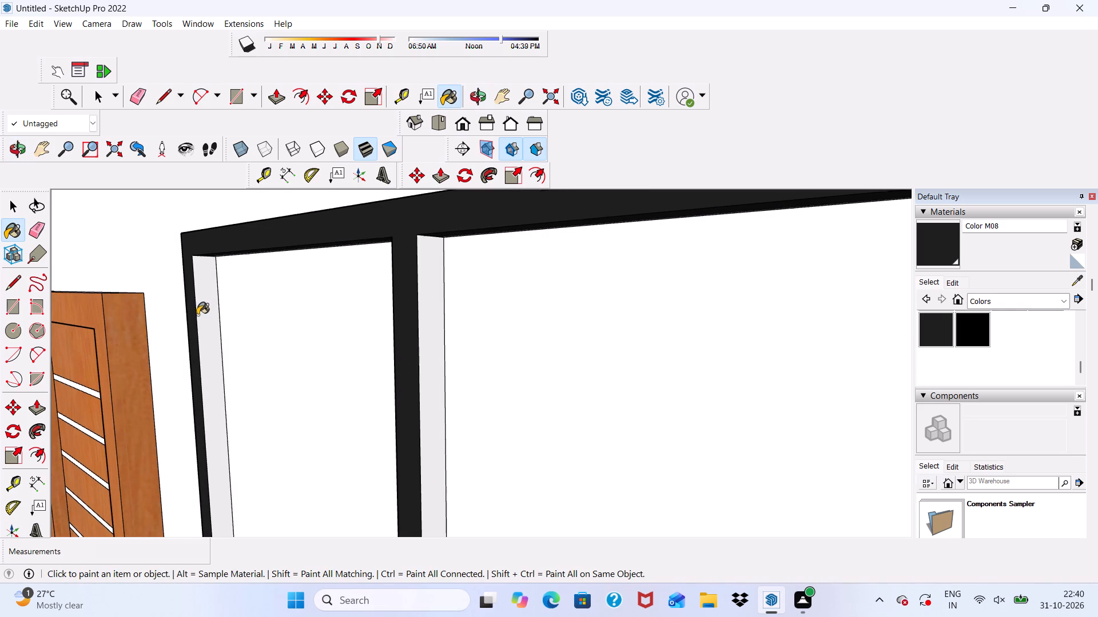
pyautogui.click(204, 312)
pyautogui.scroll(1, 437, 351)
pyautogui.click(428, 344)
pyautogui.scroll(-10, 415, 245)
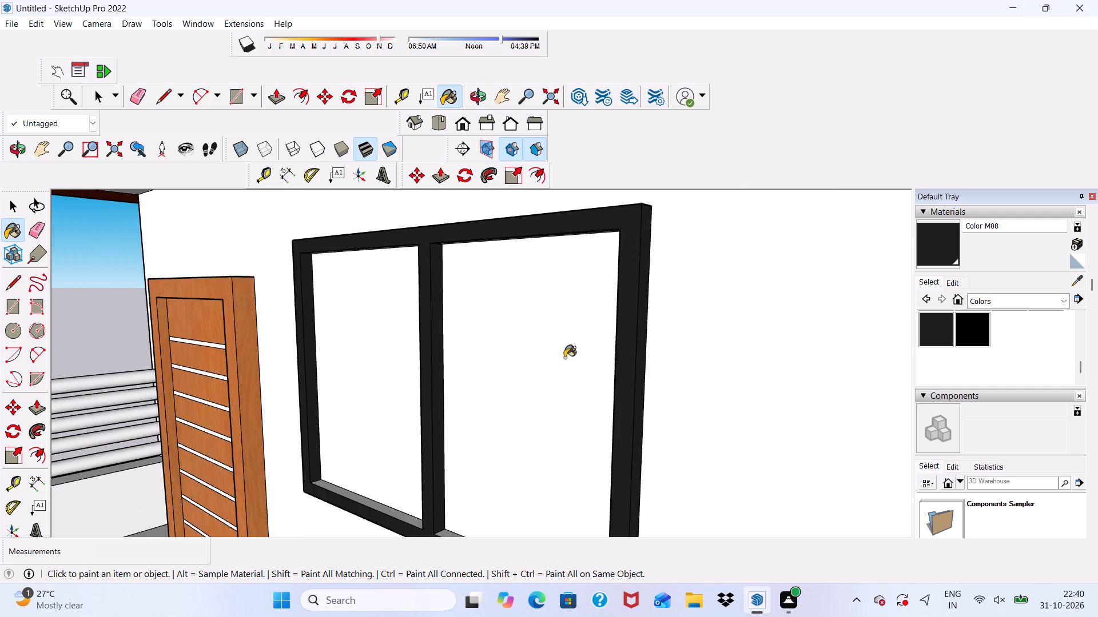
# Paint the window frame's top edge and the bottom inner ledge of the pane nearest the door with Color M08.
pyautogui.moveTo(591, 363); pyautogui.dragTo(581, 397, button='middle')
pyautogui.scroll(8, 580, 277)
pyautogui.moveTo(612, 263); pyautogui.dragTo(626, 299, button='middle')
pyautogui.click(626, 293)
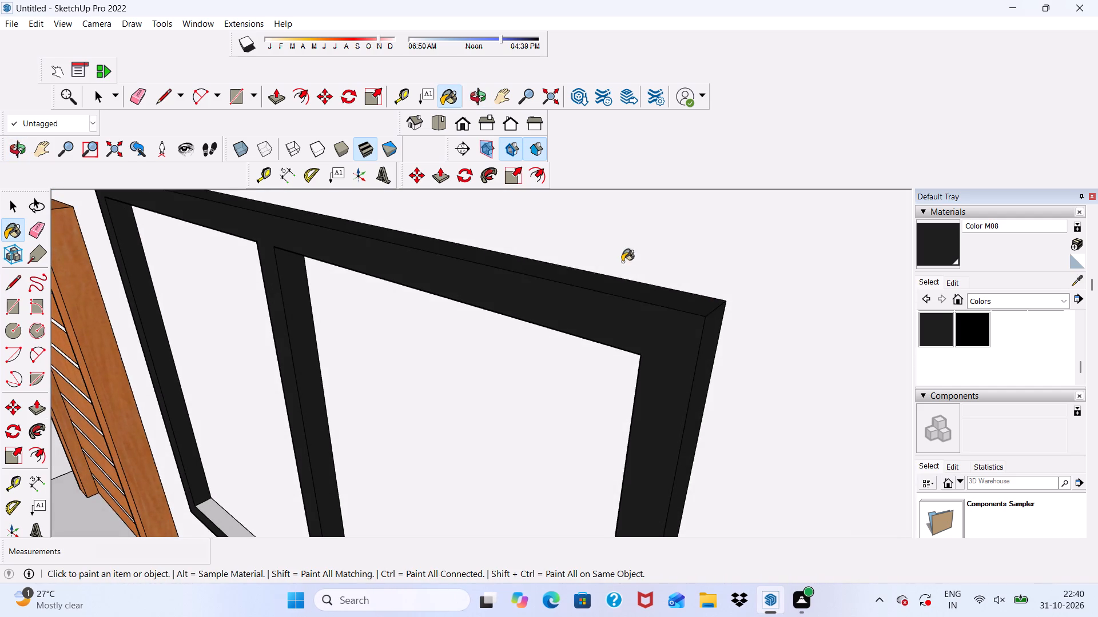
pyautogui.scroll(-5, 598, 246)
pyautogui.scroll(4, 288, 499)
pyautogui.click(292, 484)
pyautogui.scroll(-5, 387, 368)
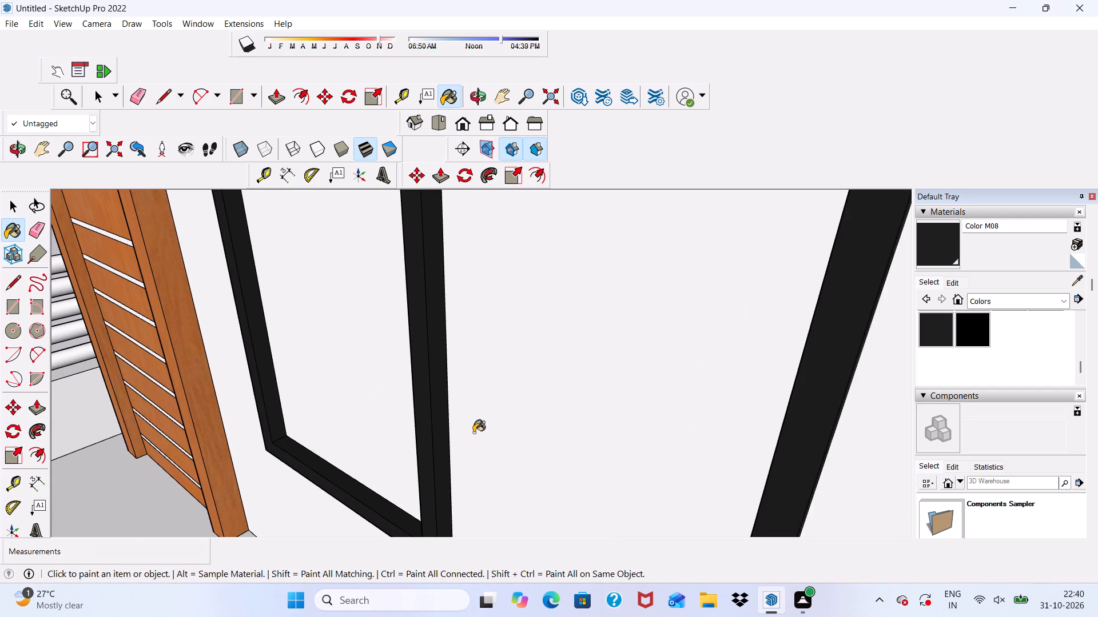
# Paint the bottom inner ledge of the pane farthest from the door with Color M08 on the same window.
pyautogui.scroll(-1, 468, 493)
pyautogui.scroll(-3, 458, 427)
pyautogui.scroll(3, 466, 486)
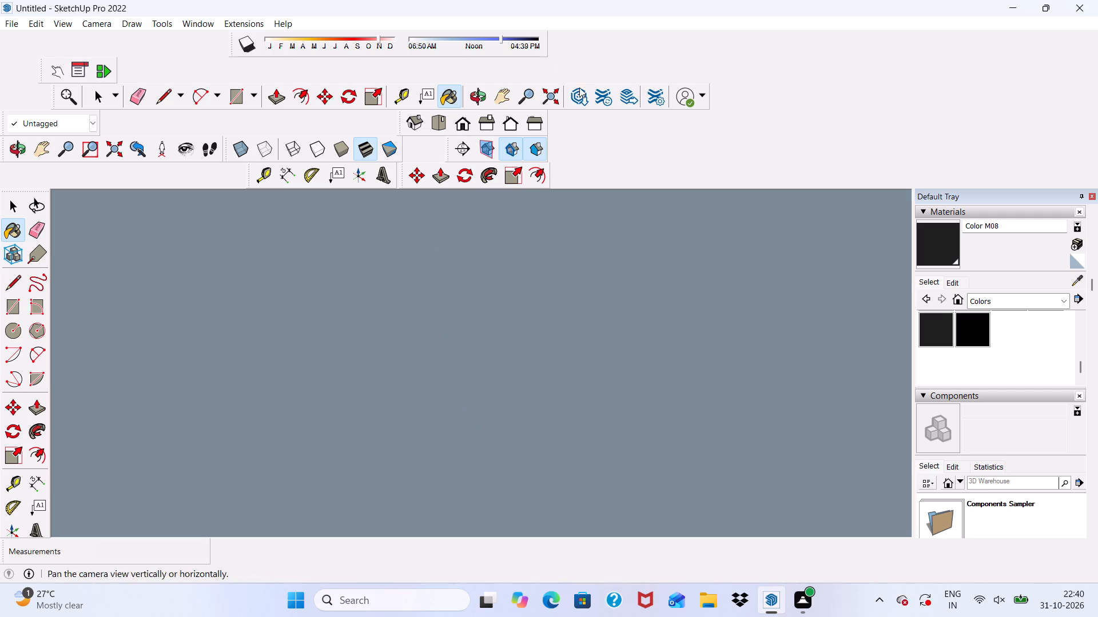
pyautogui.click(466, 117)
pyautogui.scroll(-3, 523, 270)
pyautogui.scroll(-2, 559, 435)
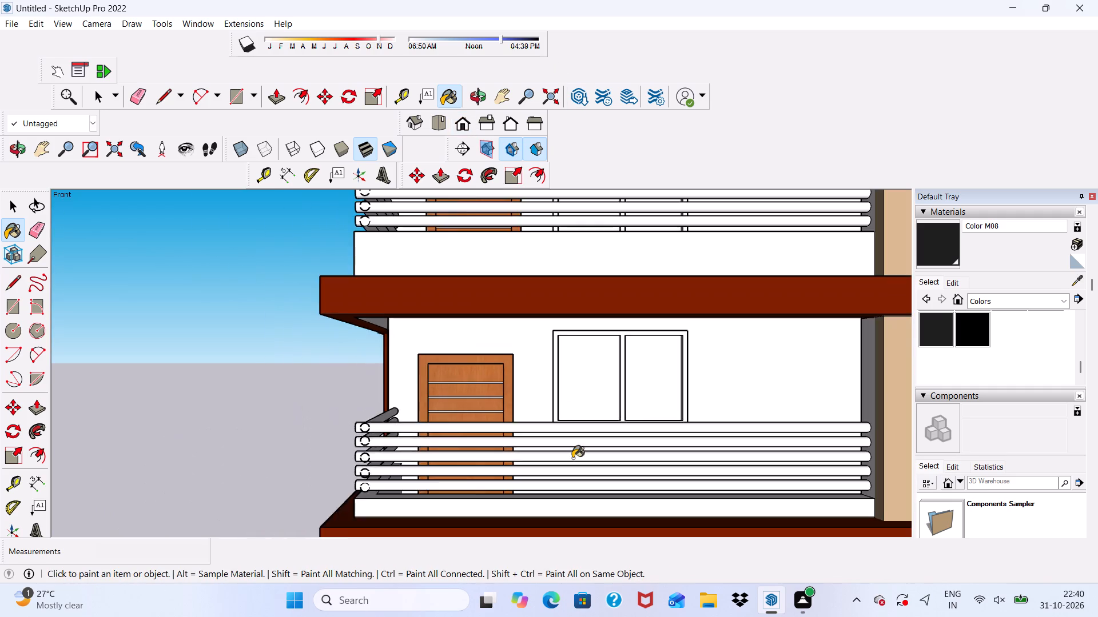
pyautogui.scroll(-3, 572, 458)
pyautogui.scroll(-1, 706, 49)
pyautogui.moveTo(725, 213); pyautogui.dragTo(689, 366, button='middle')
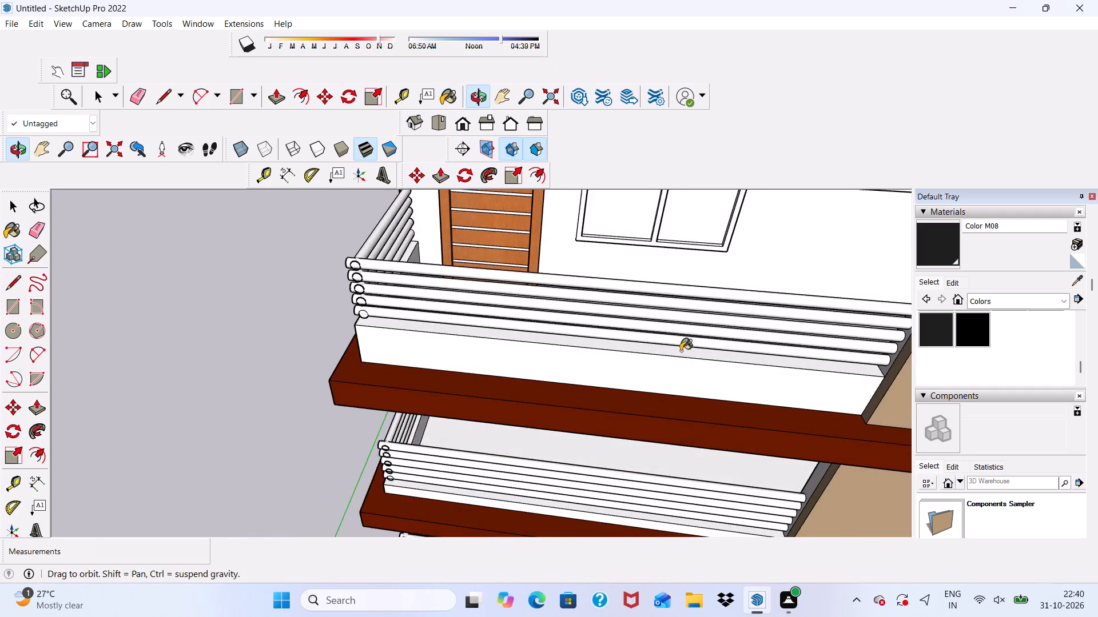
pyautogui.scroll(-10, 658, 322)
pyautogui.scroll(18, 678, 231)
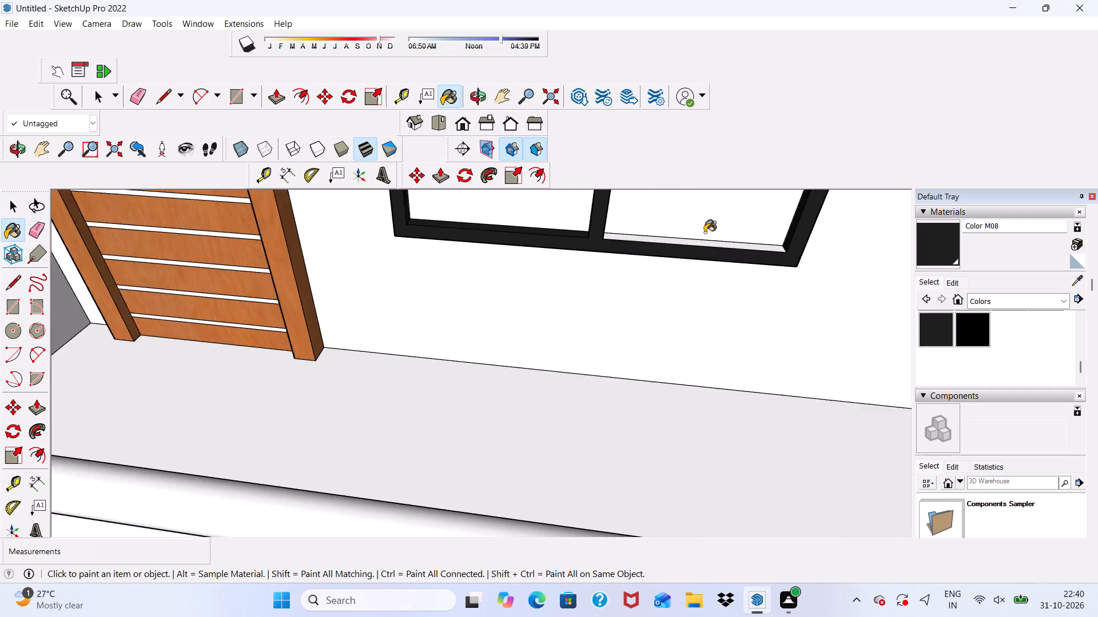
pyautogui.scroll(5, 705, 233)
pyautogui.click(701, 244)
# Paint the outer side of the same window frame that faces the wooden door with Color M08.
pyautogui.scroll(-4, 653, 242)
pyautogui.moveTo(658, 289); pyautogui.dragTo(864, 267, button='middle')
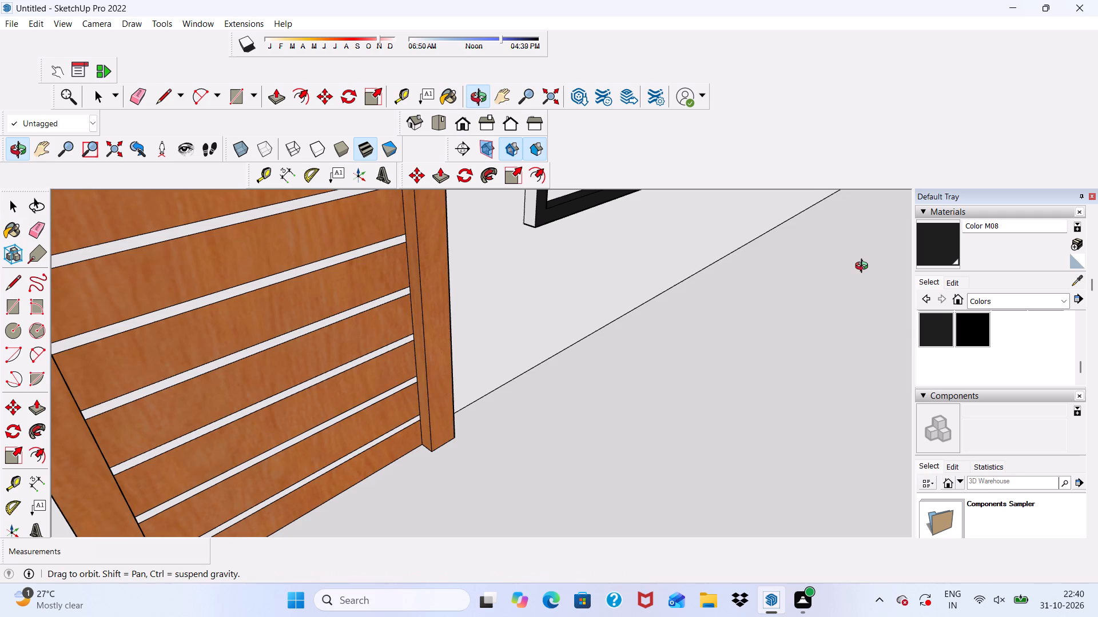
pyautogui.moveTo(864, 267); pyautogui.dragTo(865, 267, button='middle')
pyautogui.scroll(-10, 618, 303)
pyautogui.moveTo(599, 314); pyautogui.dragTo(599, 258, button='middle')
pyautogui.scroll(8, 599, 258)
pyautogui.click(591, 247)
# Paint the front of the window frame on the lower balcony inside the red frame with Color M08.
pyautogui.scroll(-4, 591, 253)
pyautogui.moveTo(671, 323); pyautogui.dragTo(233, 324, button='middle')
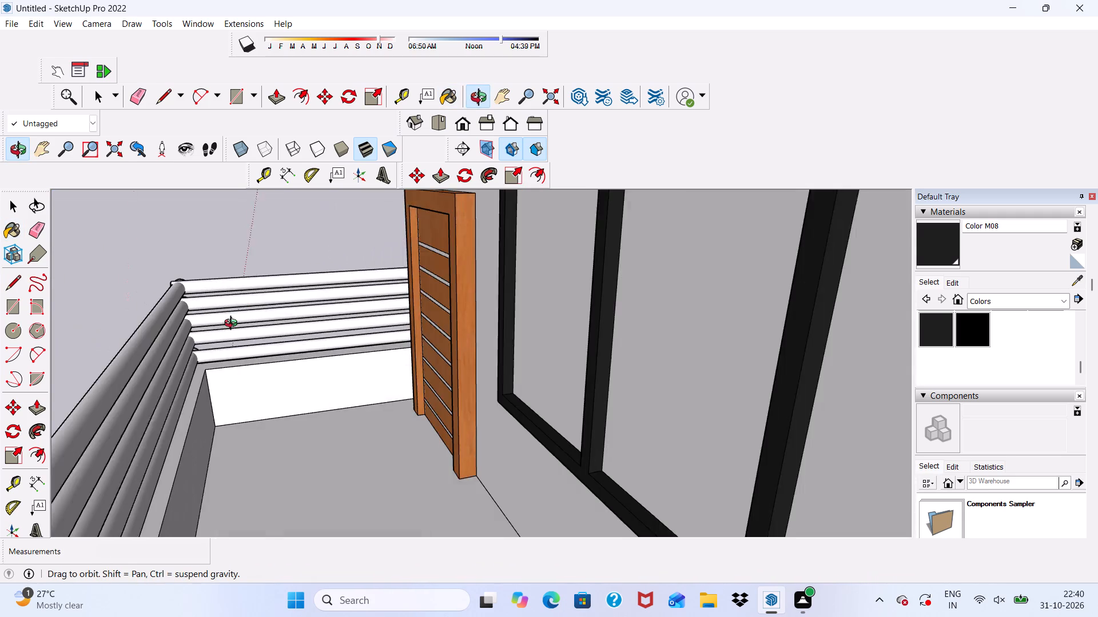
pyautogui.moveTo(233, 324); pyautogui.dragTo(232, 319, button='middle')
pyautogui.moveTo(535, 325); pyautogui.dragTo(655, 329, button='middle')
pyautogui.scroll(1, 670, 320)
pyautogui.scroll(-10, 591, 315)
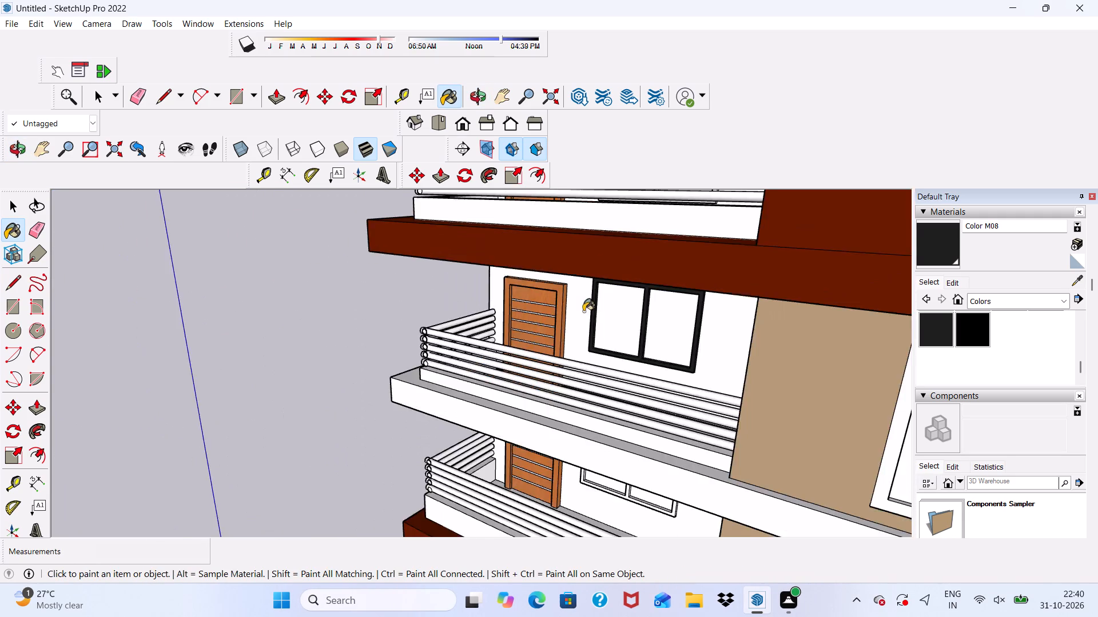
pyautogui.scroll(-14, 583, 311)
pyautogui.scroll(16, 596, 259)
pyautogui.moveTo(608, 283); pyautogui.dragTo(618, 279, button='middle')
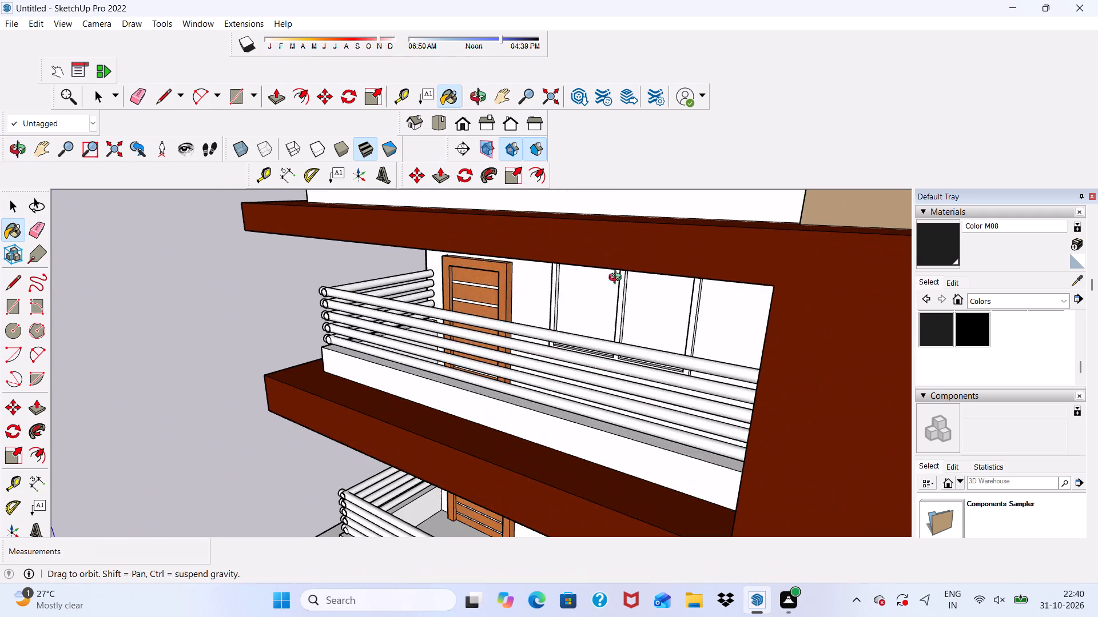
pyautogui.moveTo(618, 279); pyautogui.dragTo(668, 258, button='middle')
pyautogui.scroll(12, 669, 258)
pyautogui.click(614, 245)
# Paint this window frame's outer side farthest from the door, the mullion's matching side and the inner side nearest the door with Color M08.
pyautogui.moveTo(651, 331); pyautogui.dragTo(560, 314, button='middle')
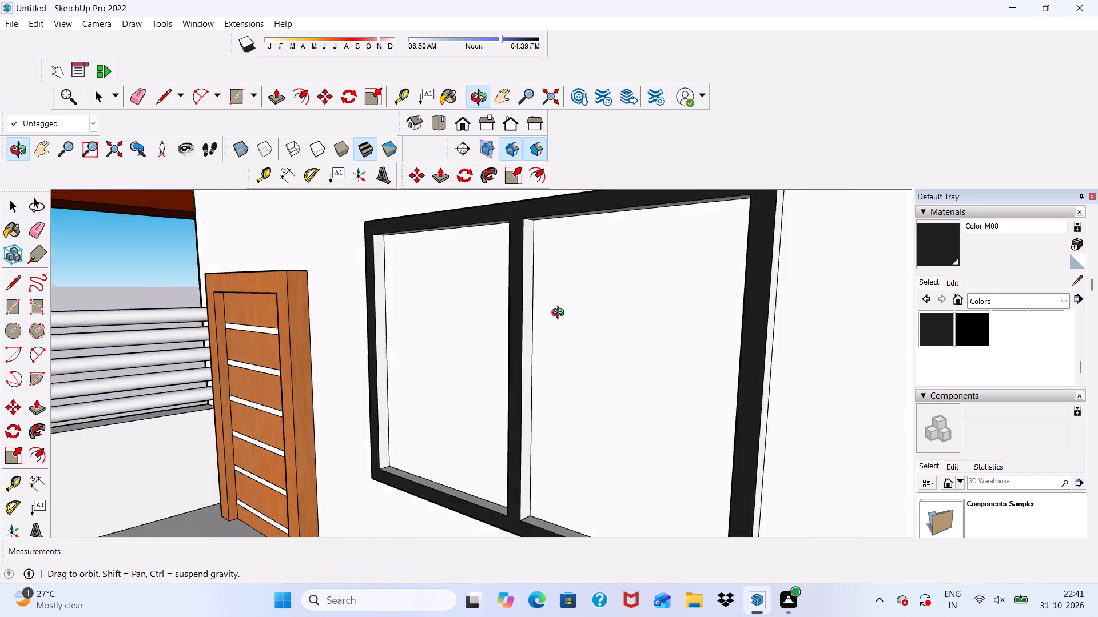
pyautogui.moveTo(560, 314); pyautogui.dragTo(529, 315, button='middle')
pyautogui.scroll(4, 632, 378)
pyautogui.click(647, 378)
pyautogui.scroll(3, 371, 342)
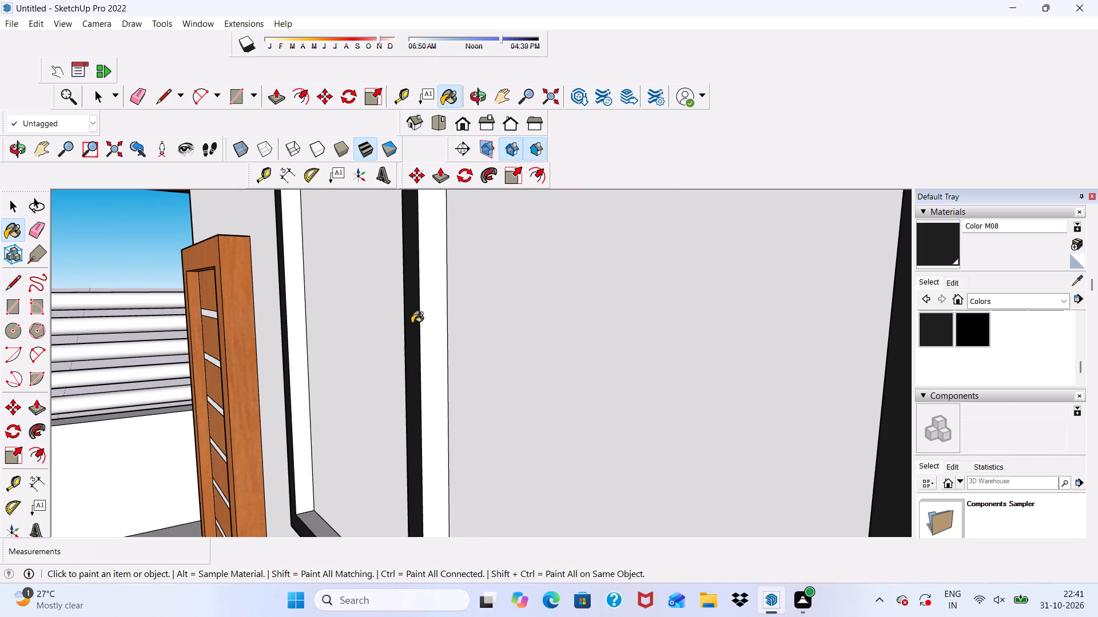
pyautogui.click(436, 327)
pyautogui.scroll(3, 333, 329)
pyautogui.click(283, 351)
pyautogui.scroll(-5, 297, 299)
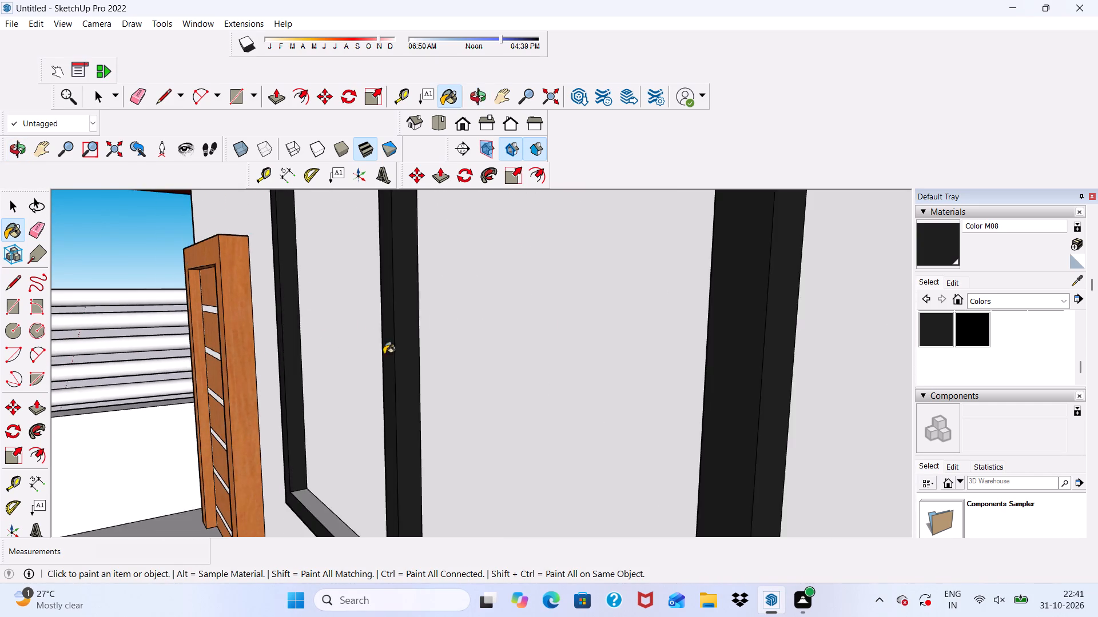
# Paint the bottom inner ledges of both panes with Color M08 on the window inside the red frame.
pyautogui.moveTo(396, 353); pyautogui.dragTo(577, 375, button='middle')
pyautogui.scroll(-6, 518, 310)
pyautogui.scroll(6, 511, 444)
pyautogui.scroll(-1, 530, 323)
pyautogui.moveTo(531, 323); pyautogui.dragTo(558, 380, button='middle')
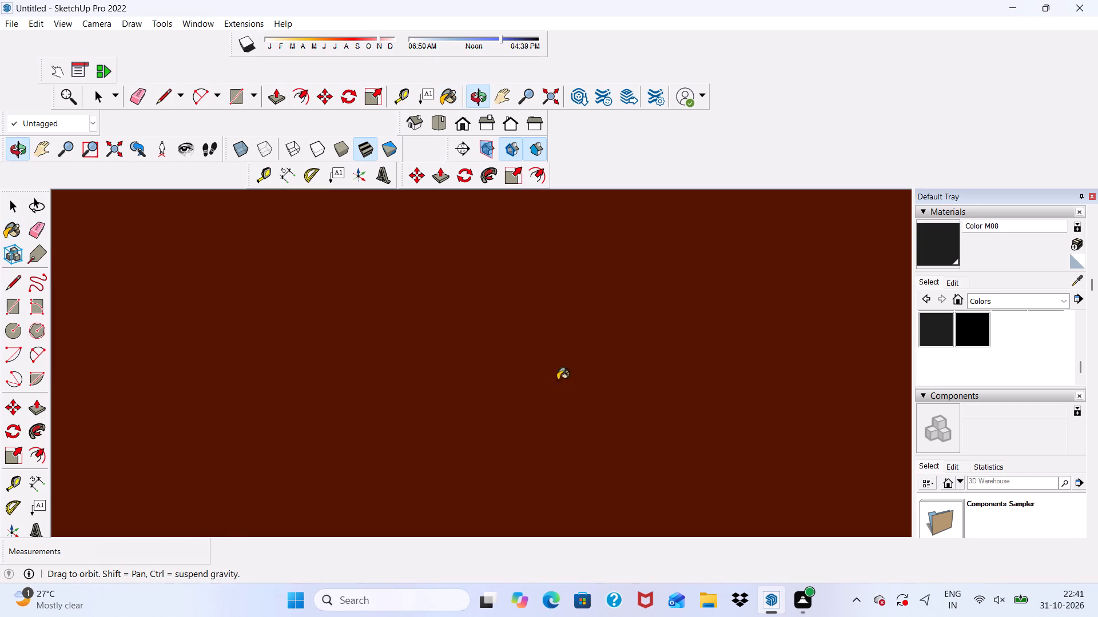
pyautogui.moveTo(558, 380); pyautogui.dragTo(558, 379, button='middle')
pyautogui.click(463, 121)
pyautogui.scroll(-8, 429, 246)
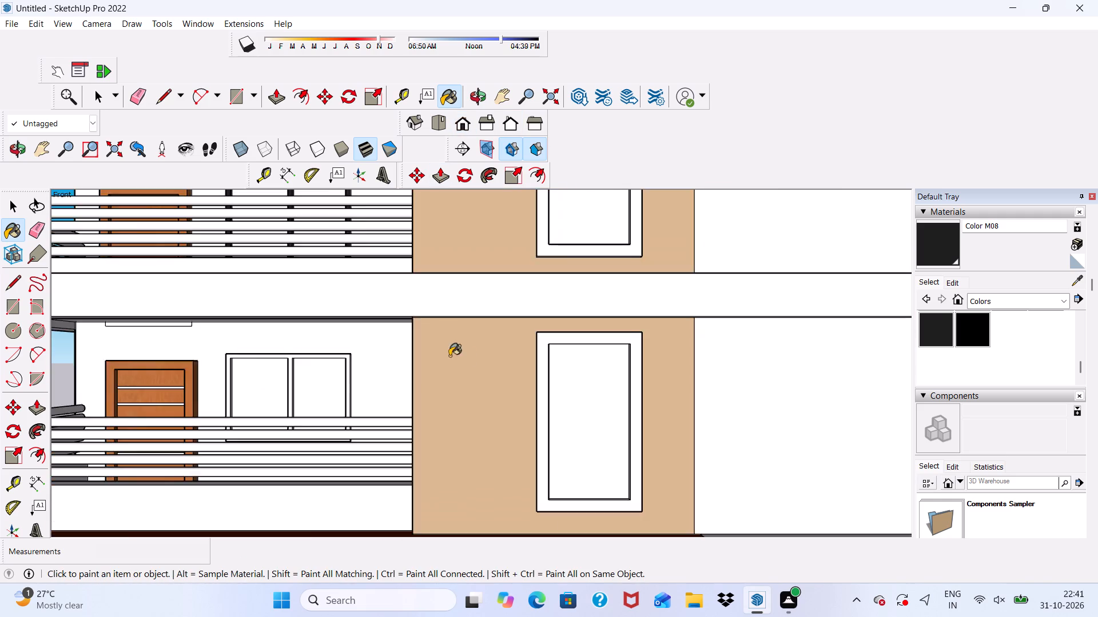
pyautogui.scroll(-11, 449, 356)
pyautogui.scroll(9, 374, 271)
pyautogui.moveTo(439, 342); pyautogui.dragTo(457, 414, button='middle')
pyautogui.scroll(-10, 464, 396)
pyautogui.scroll(14, 444, 341)
pyautogui.moveTo(492, 307); pyautogui.dragTo(502, 330, button='middle')
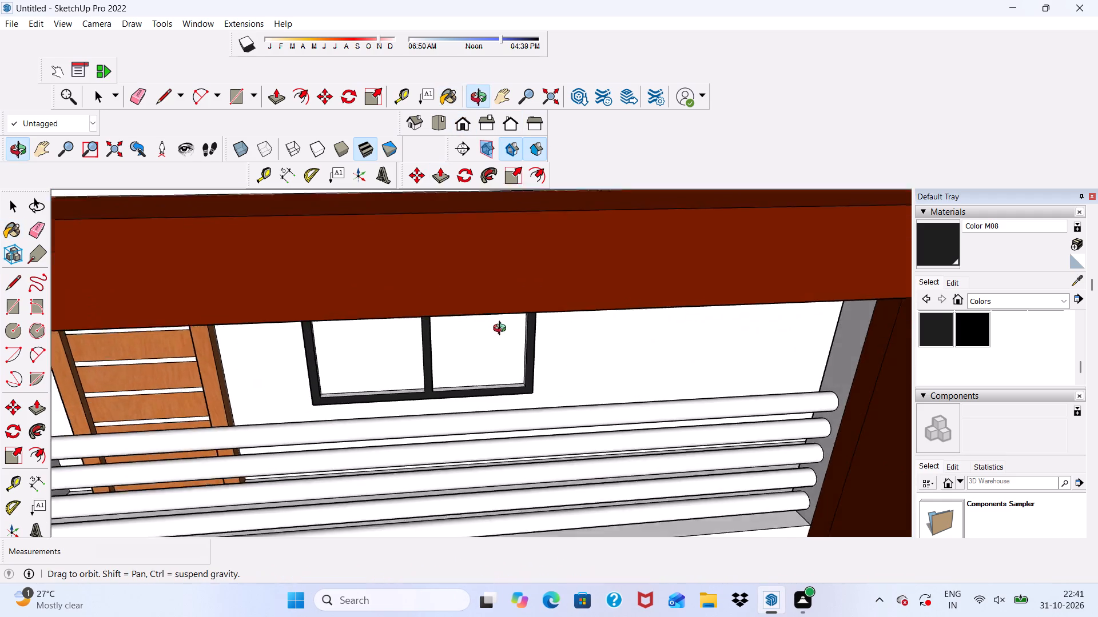
pyautogui.moveTo(502, 330); pyautogui.dragTo(503, 335, button='middle')
pyautogui.scroll(12, 474, 397)
pyautogui.click(471, 380)
pyautogui.scroll(2, 287, 383)
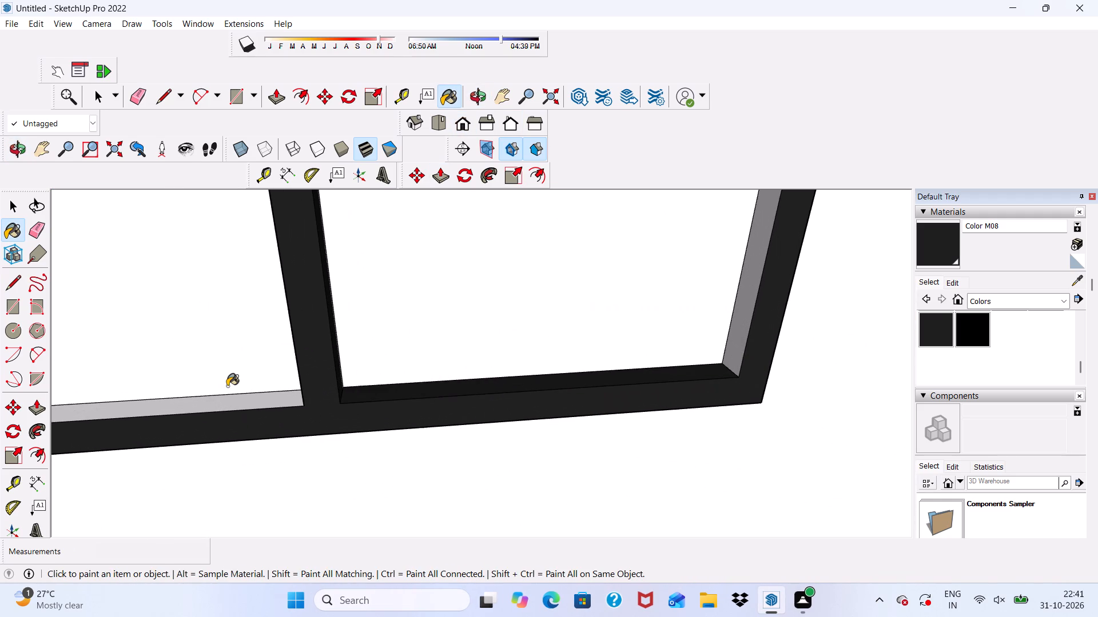
pyautogui.click(226, 398)
# Paint the frame's inner side farthest from the door, outer side nearest the door and the mullion's door-facing side with Color M08.
pyautogui.scroll(-1, 737, 329)
pyautogui.click(741, 320)
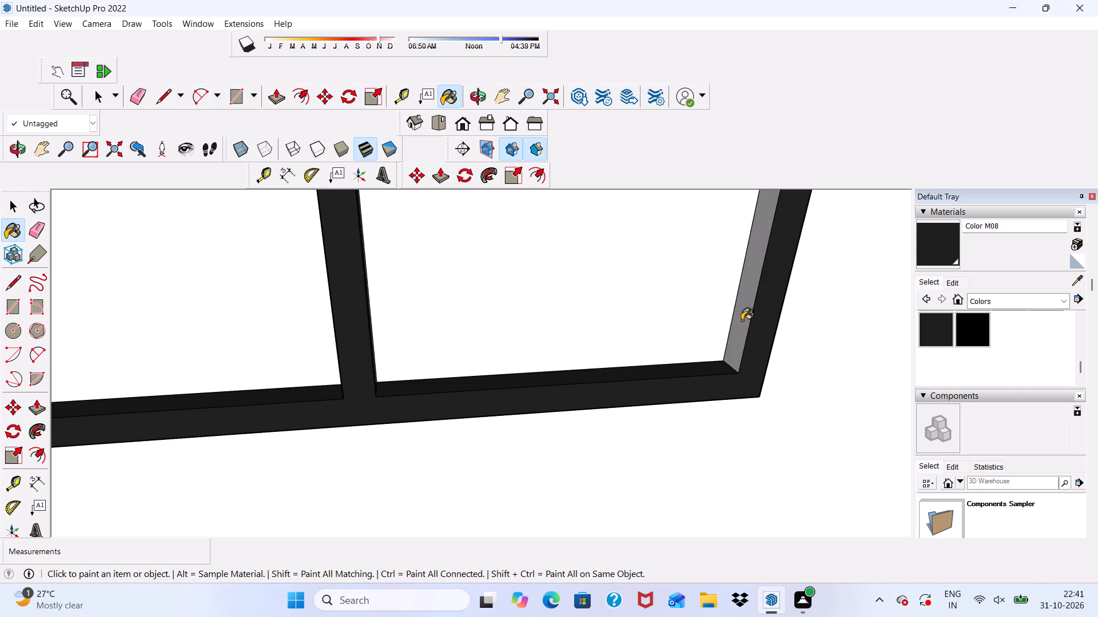
pyautogui.scroll(-10, 737, 343)
pyautogui.scroll(4, 558, 330)
pyautogui.moveTo(557, 322); pyautogui.dragTo(679, 295, button='middle')
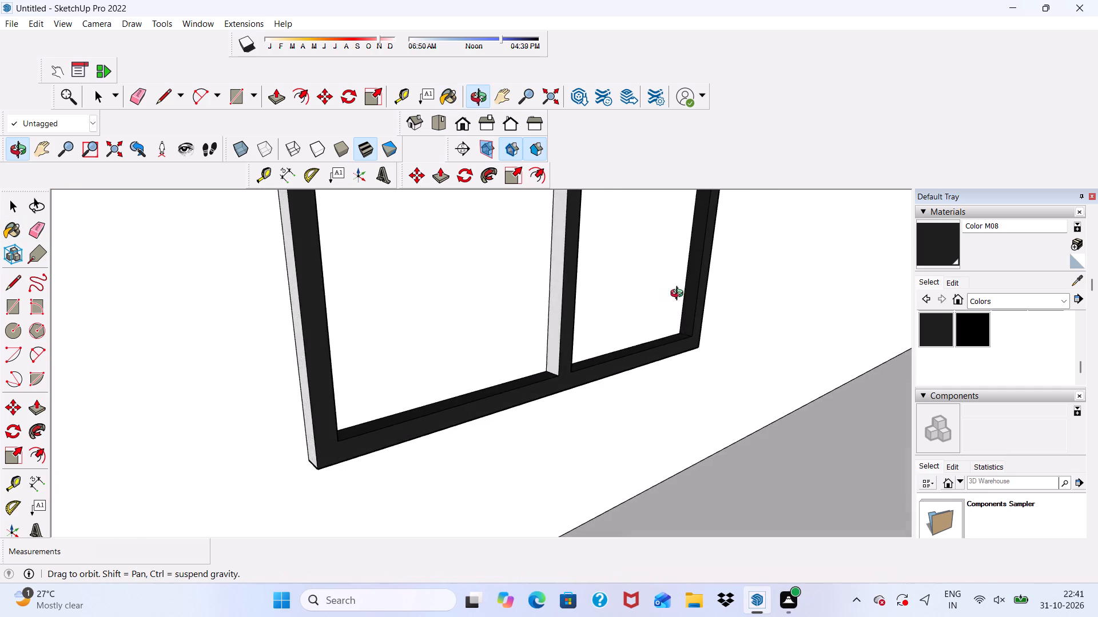
pyautogui.moveTo(679, 295); pyautogui.dragTo(698, 297, button='middle')
pyautogui.scroll(2, 300, 386)
pyautogui.click(326, 378)
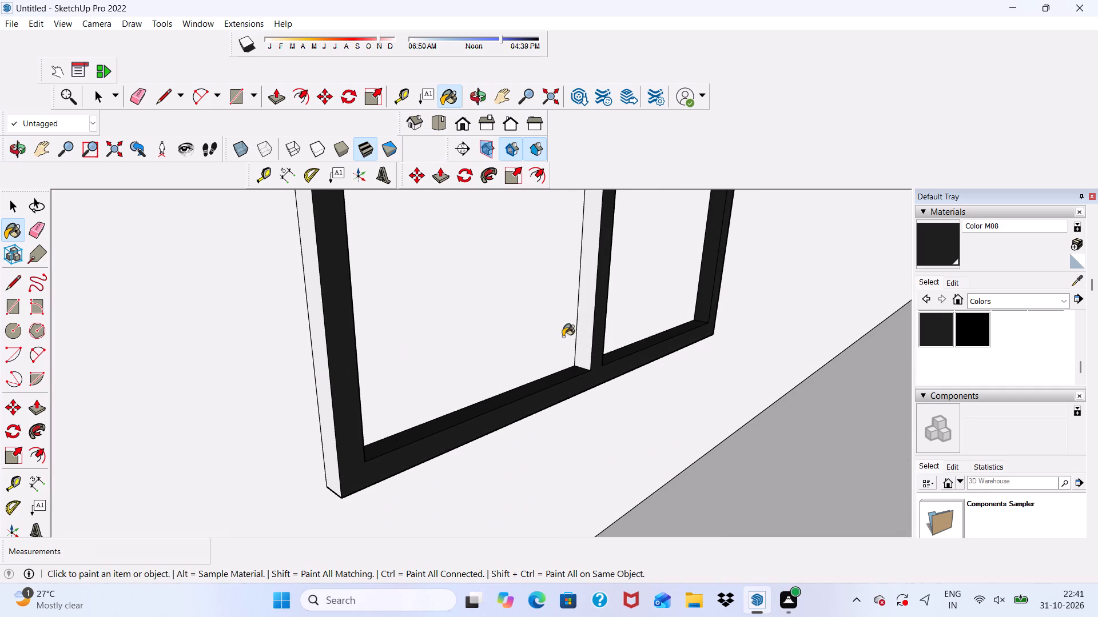
pyautogui.click(592, 307)
# Paint the top inner undersides of both panes on the same window frame with Color M08.
pyautogui.scroll(-10, 583, 326)
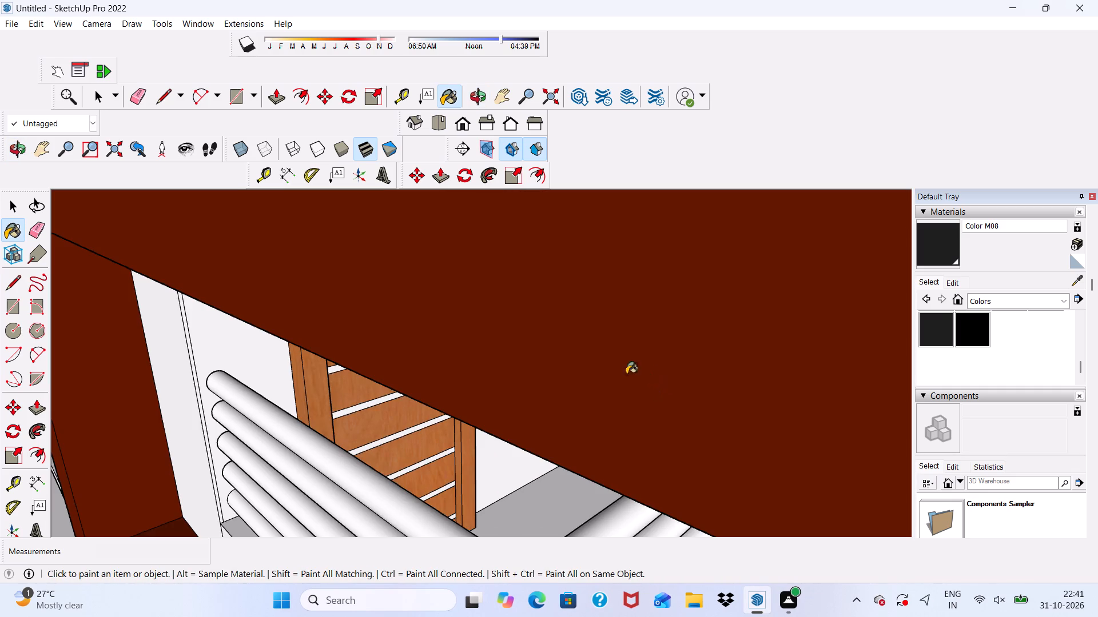
pyautogui.moveTo(604, 367); pyautogui.dragTo(415, 235, button='middle')
pyautogui.scroll(-10, 443, 264)
pyautogui.scroll(5, 769, 412)
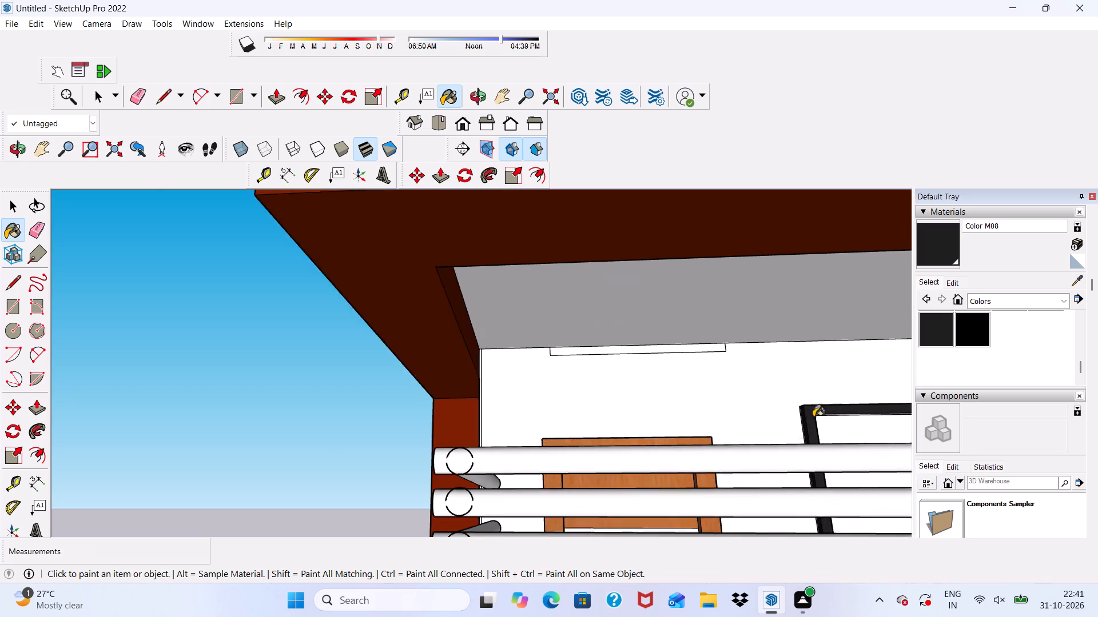
pyautogui.scroll(20, 813, 417)
pyautogui.scroll(8, 813, 417)
pyautogui.click(729, 423)
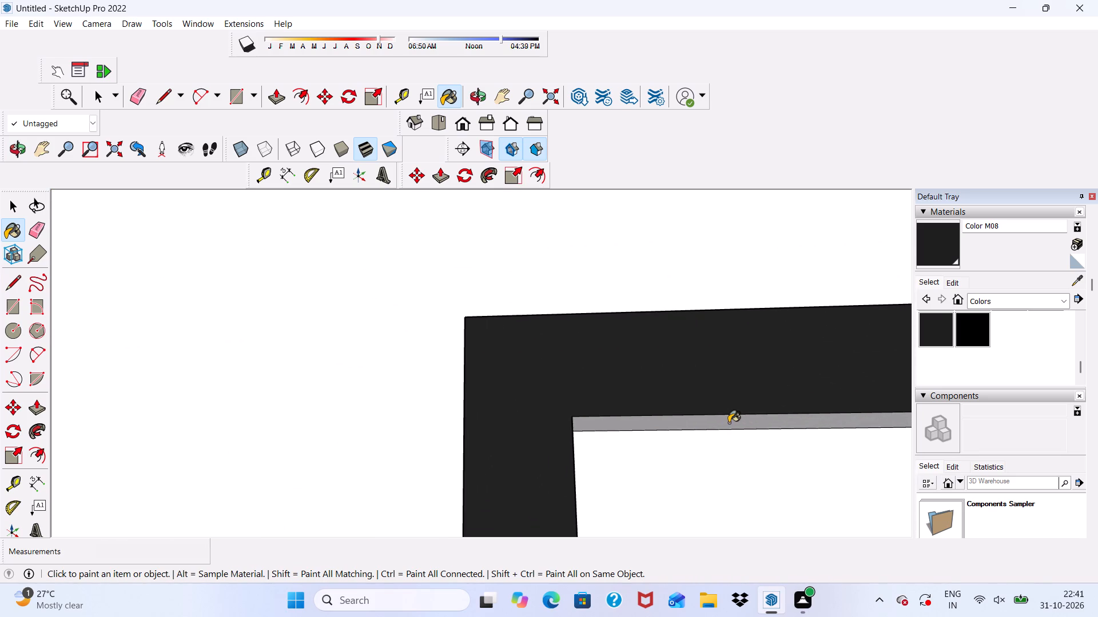
pyautogui.scroll(-5, 599, 405)
pyautogui.moveTo(695, 444); pyautogui.dragTo(763, 472, button='middle')
pyautogui.scroll(-5, 551, 422)
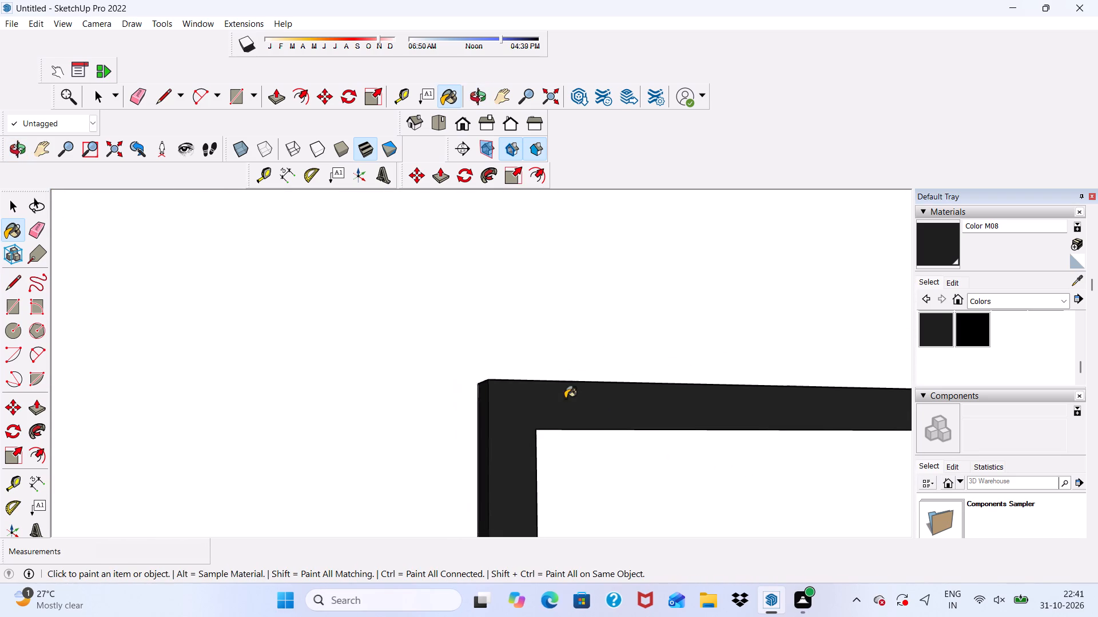
pyautogui.scroll(-8, 565, 398)
pyautogui.scroll(5, 889, 426)
pyautogui.moveTo(818, 461); pyautogui.dragTo(822, 390, button='middle')
pyautogui.scroll(4, 822, 419)
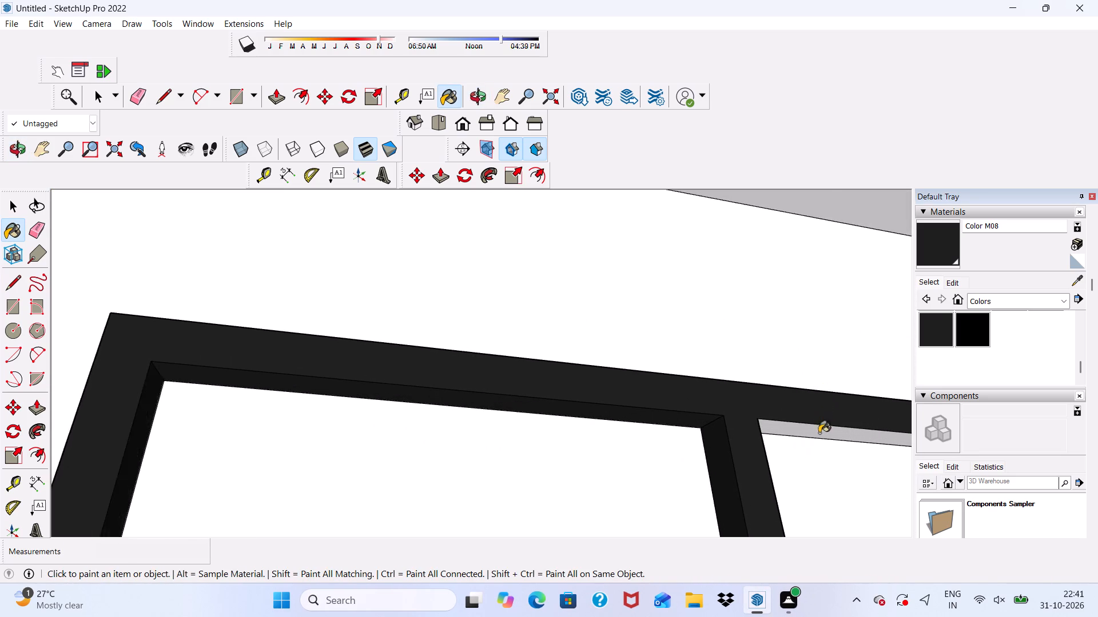
pyautogui.scroll(3, 819, 433)
pyautogui.click(814, 427)
# Paint the top outer face of this window frame with Color M08.
pyautogui.scroll(-3, 617, 403)
pyautogui.moveTo(589, 431); pyautogui.dragTo(609, 588, button='middle')
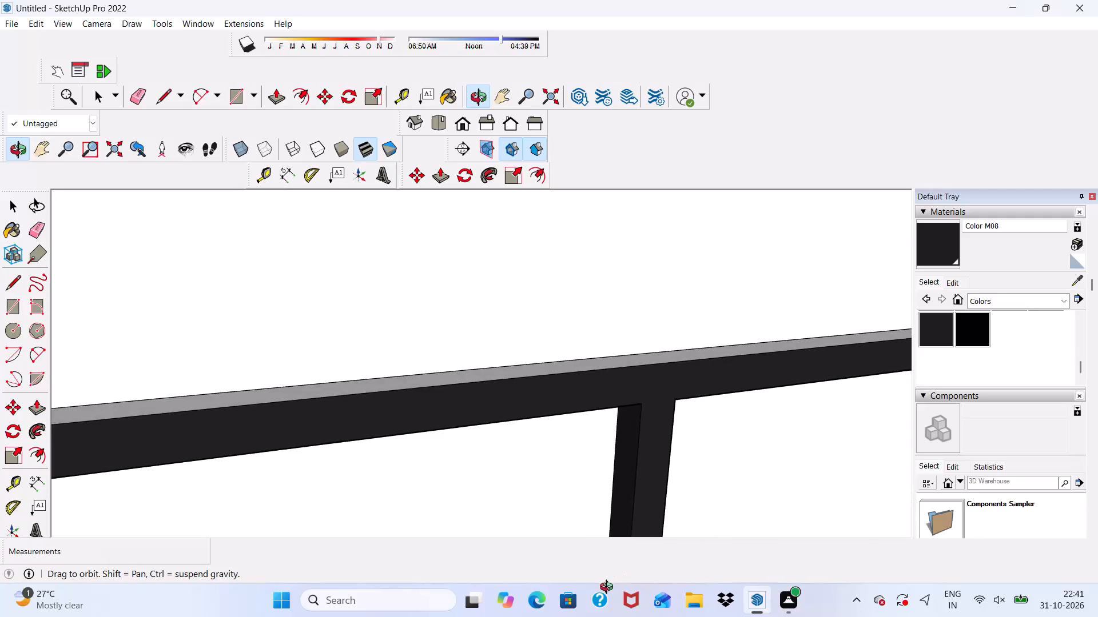
pyautogui.moveTo(609, 588); pyautogui.dragTo(606, 582, button='middle')
pyautogui.scroll(3, 536, 406)
pyautogui.click(539, 356)
pyautogui.scroll(-10, 531, 365)
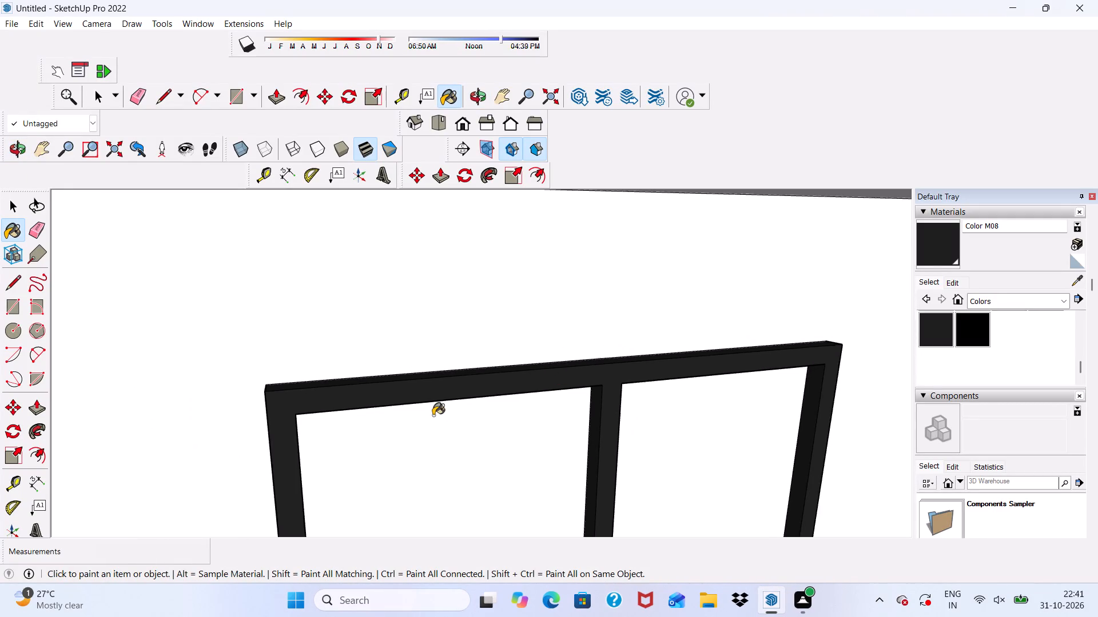
# Paint the front of the window frame on the next balcony down, below the white slab, with Color M08.
pyautogui.moveTo(435, 416); pyautogui.dragTo(344, 417, button='middle')
pyautogui.scroll(-9, 564, 336)
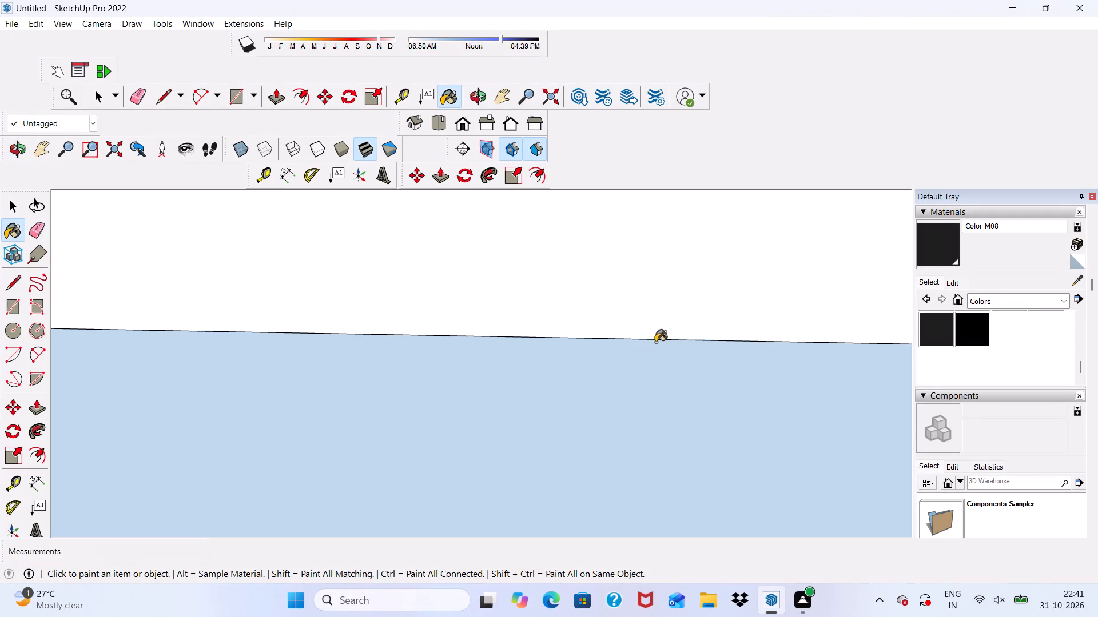
pyautogui.click(462, 118)
pyautogui.scroll(-10, 429, 210)
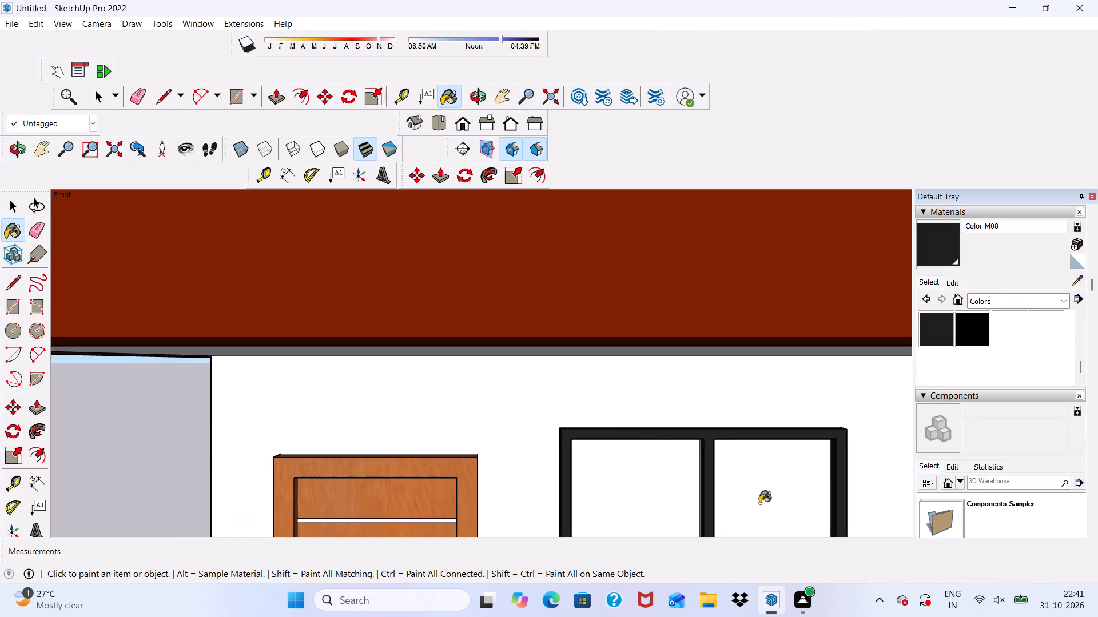
pyautogui.scroll(1, 811, 496)
pyautogui.moveTo(811, 496); pyautogui.dragTo(766, 430, button='middle')
pyautogui.scroll(1, 767, 426)
pyautogui.scroll(-10, 582, 303)
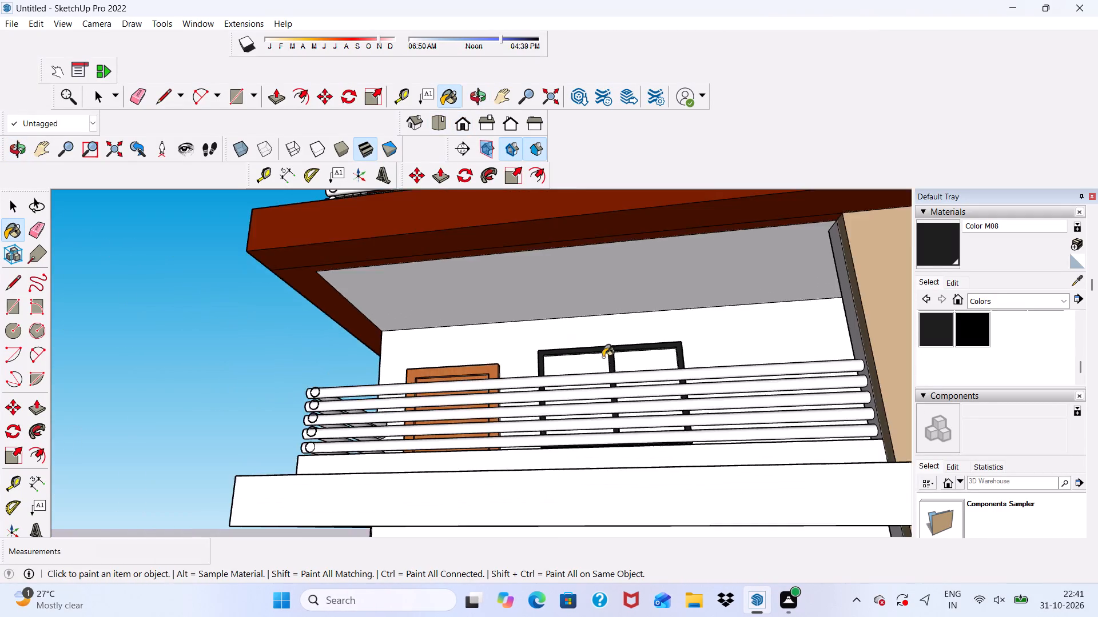
pyautogui.scroll(-11, 603, 357)
pyautogui.scroll(20, 600, 434)
pyautogui.scroll(1, 600, 434)
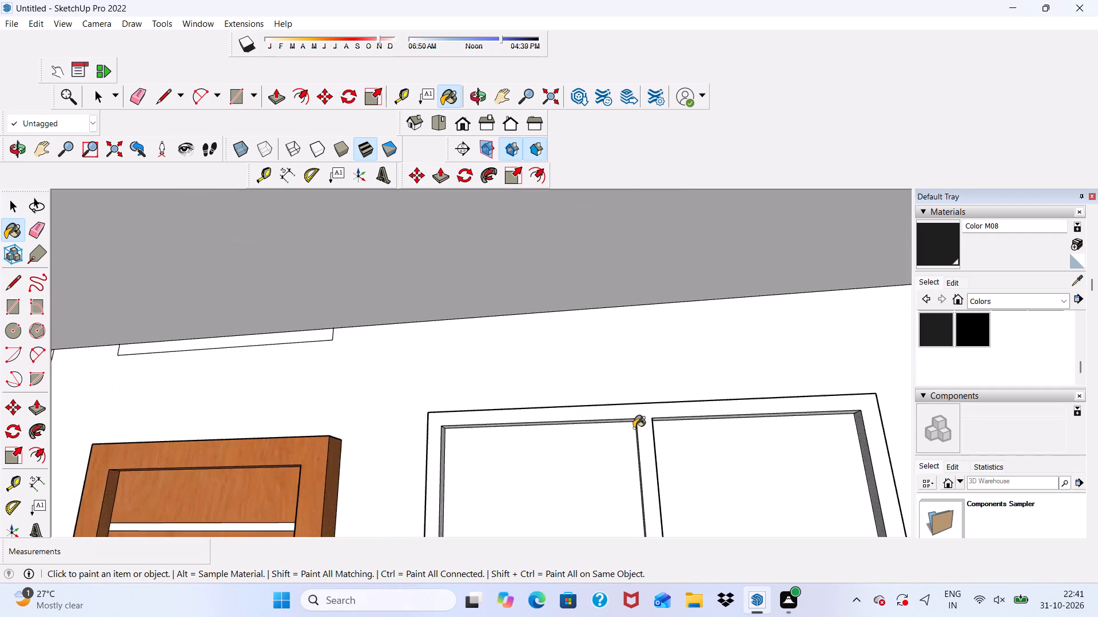
pyautogui.scroll(1, 634, 428)
pyautogui.click(655, 403)
# Paint the inner and outer sides of this frame's upright nearest the wooden door with Color M08.
pyautogui.scroll(-12, 627, 400)
pyautogui.moveTo(687, 383); pyautogui.dragTo(715, 495, button='middle')
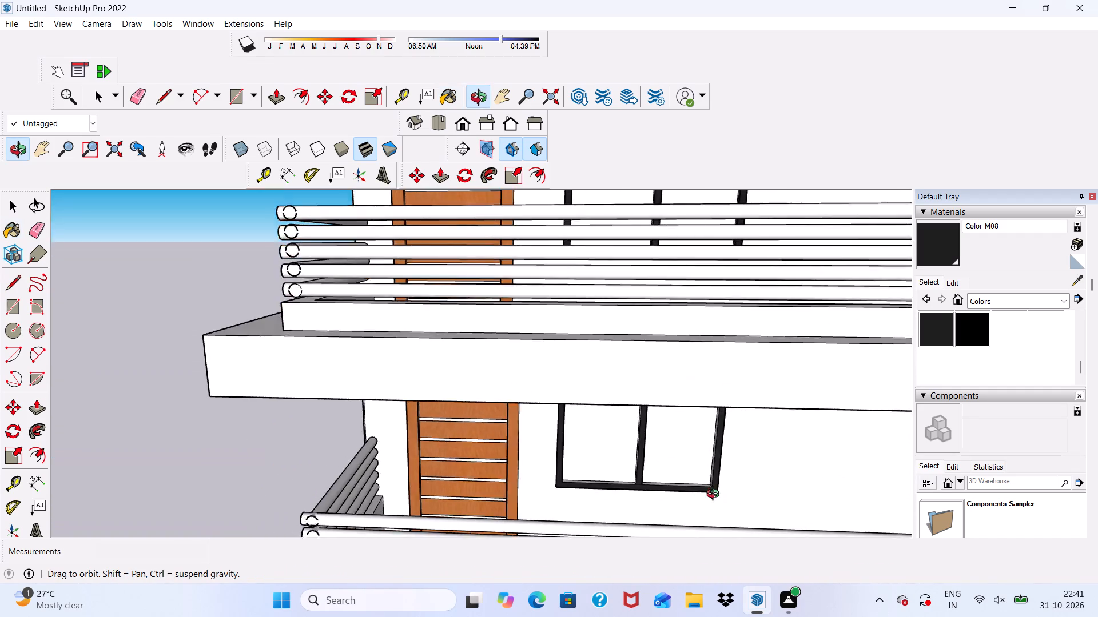
pyautogui.moveTo(715, 495); pyautogui.dragTo(591, 490, button='middle')
pyautogui.scroll(15, 591, 491)
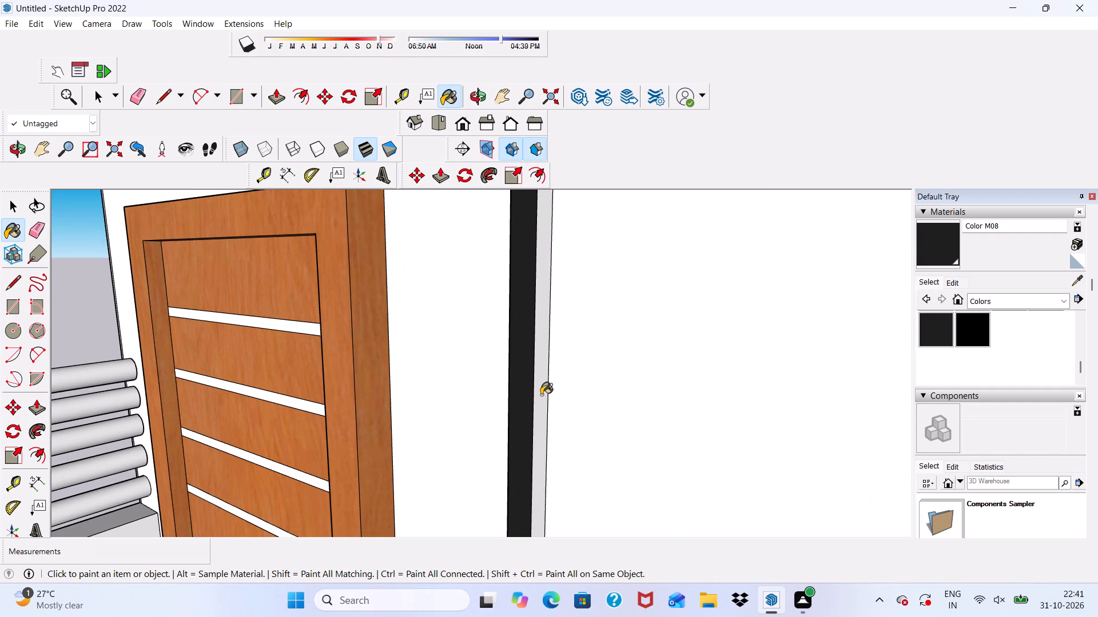
pyautogui.click(541, 394)
pyautogui.scroll(-9, 551, 394)
pyautogui.moveTo(710, 414); pyautogui.dragTo(892, 435, button='middle')
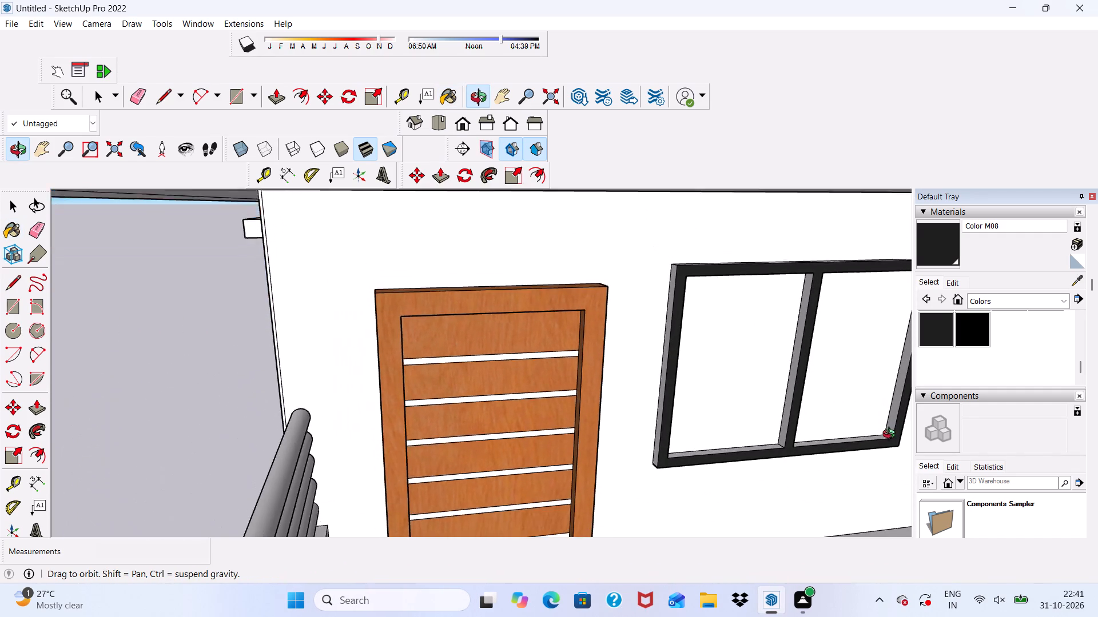
pyautogui.moveTo(892, 435); pyautogui.dragTo(892, 438, button='middle')
pyautogui.scroll(5, 649, 391)
pyautogui.click(671, 371)
# Paint both bottom inner ledges, the mullion's door-facing side and the inner side farthest from the door with Color M08.
pyautogui.scroll(4, 698, 456)
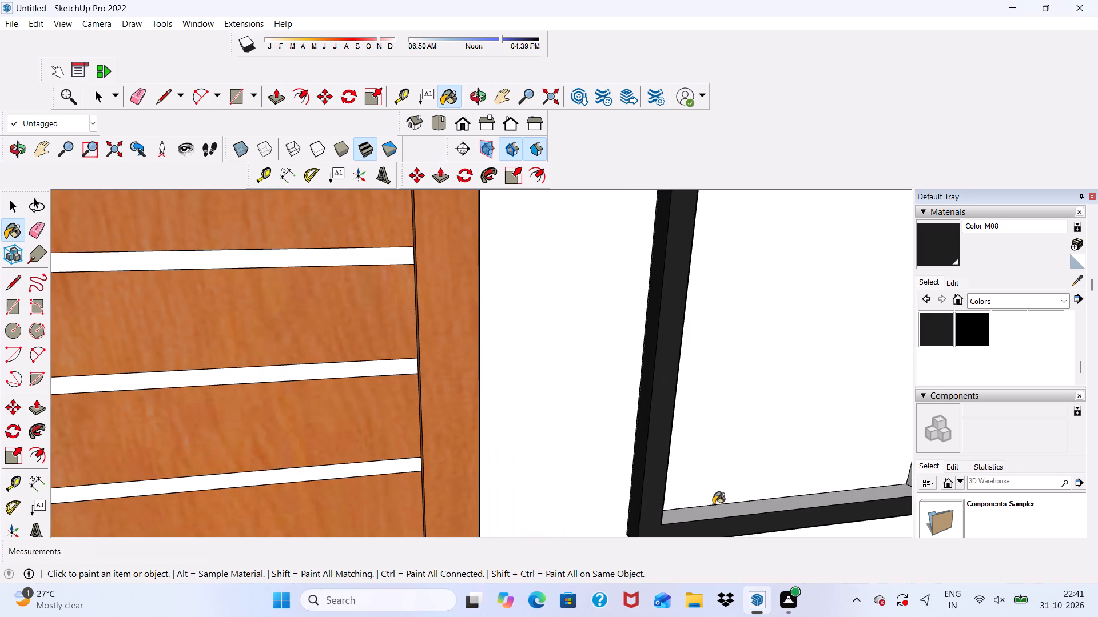
pyautogui.click(713, 504)
pyautogui.scroll(-4, 714, 505)
pyautogui.scroll(4, 695, 507)
pyautogui.click(695, 508)
pyautogui.scroll(-6, 661, 458)
pyautogui.scroll(5, 853, 394)
pyautogui.click(825, 395)
pyautogui.scroll(-6, 825, 395)
pyautogui.scroll(5, 769, 456)
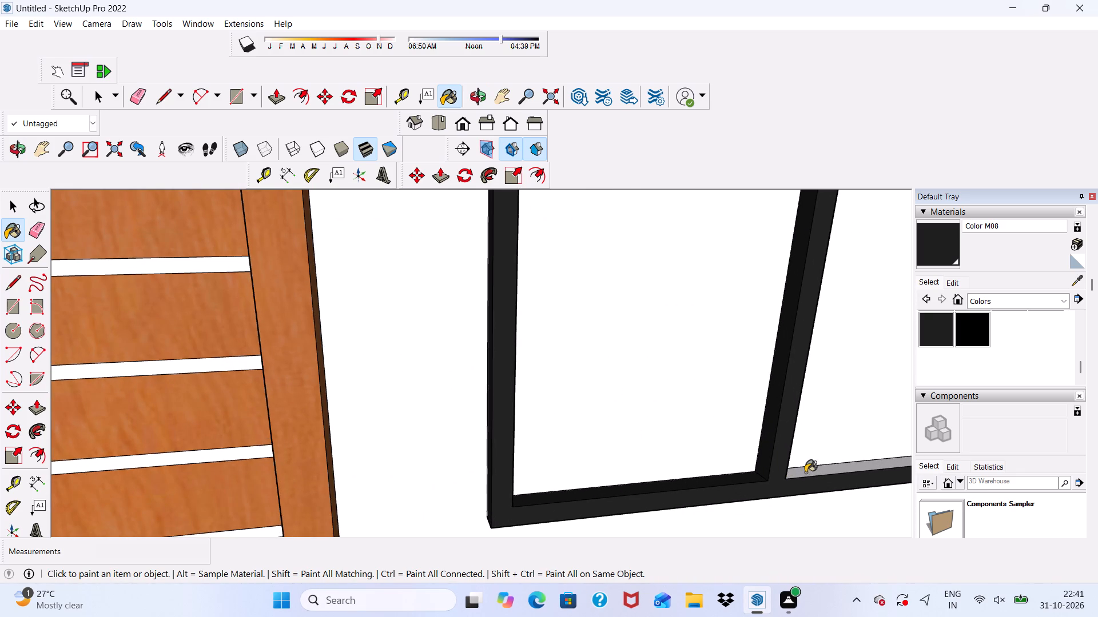
pyautogui.click(806, 472)
pyautogui.scroll(-9, 679, 415)
pyautogui.scroll(4, 791, 392)
pyautogui.click(793, 367)
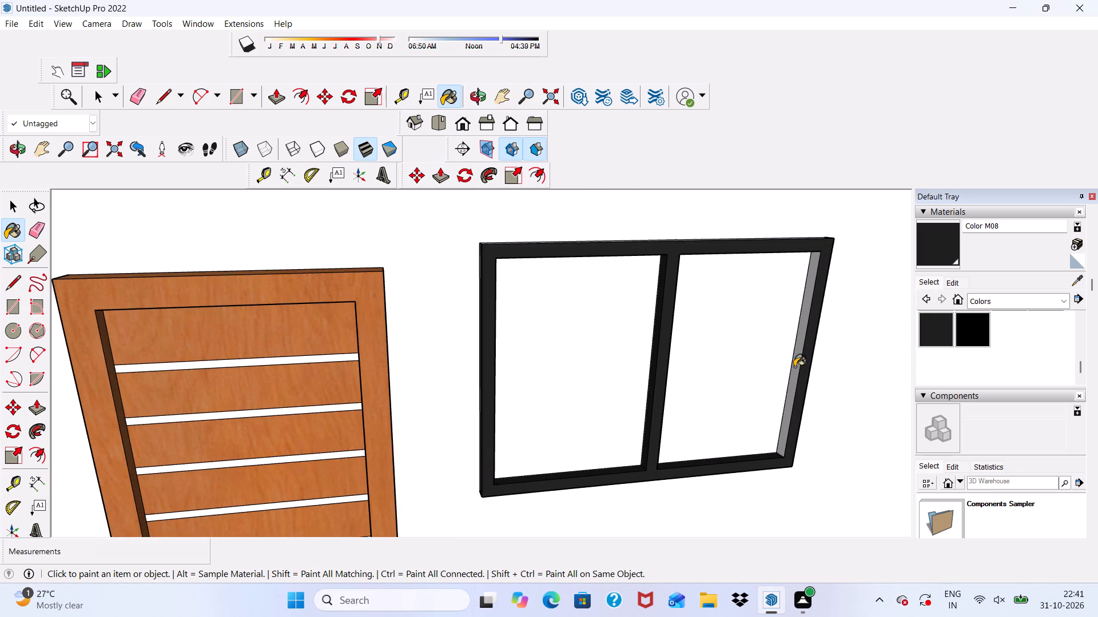
# Paint the mullion side facing away from the door and the frame's outer side farthest from the door with Color M08.
pyautogui.scroll(-1, 793, 379)
pyautogui.moveTo(776, 337); pyautogui.dragTo(588, 293, button='middle')
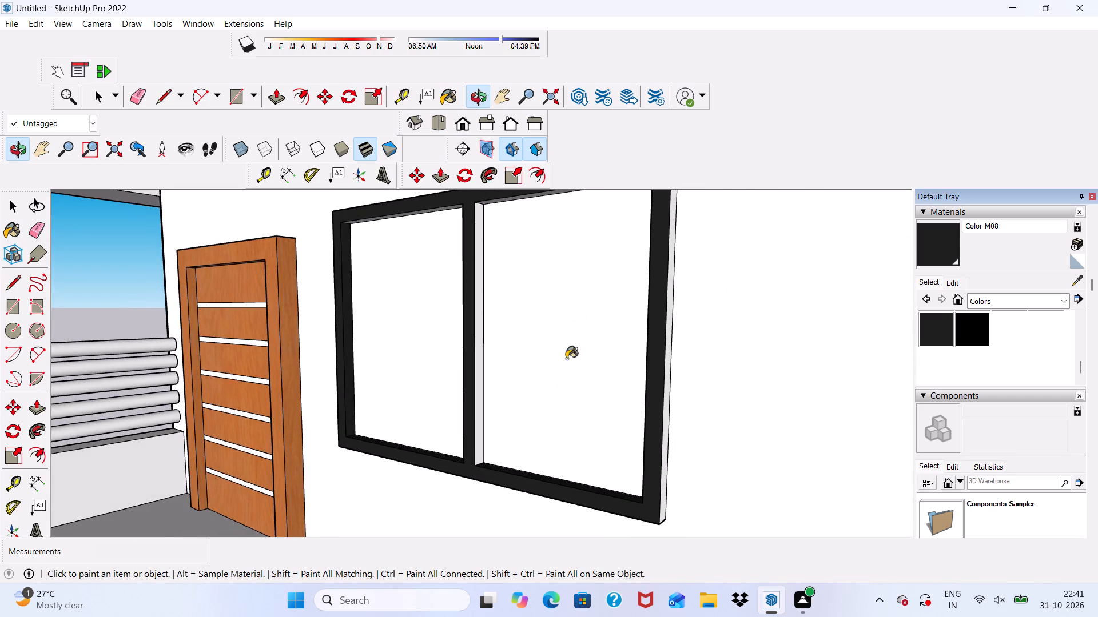
pyautogui.scroll(5, 495, 419)
pyautogui.click(467, 398)
pyautogui.scroll(-5, 480, 398)
pyautogui.scroll(2, 675, 463)
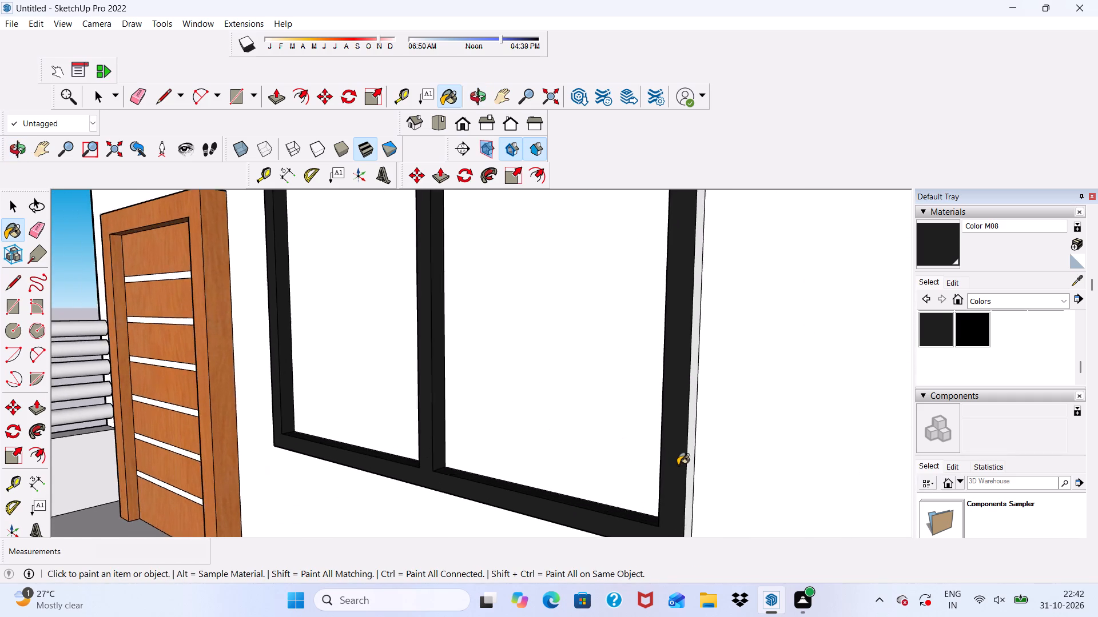
pyautogui.scroll(5, 678, 465)
pyautogui.click(691, 471)
# Paint the top outer face of the window frame below the white slab with Color M08.
pyautogui.scroll(-9, 630, 455)
pyautogui.moveTo(585, 385); pyautogui.dragTo(594, 334, button='middle')
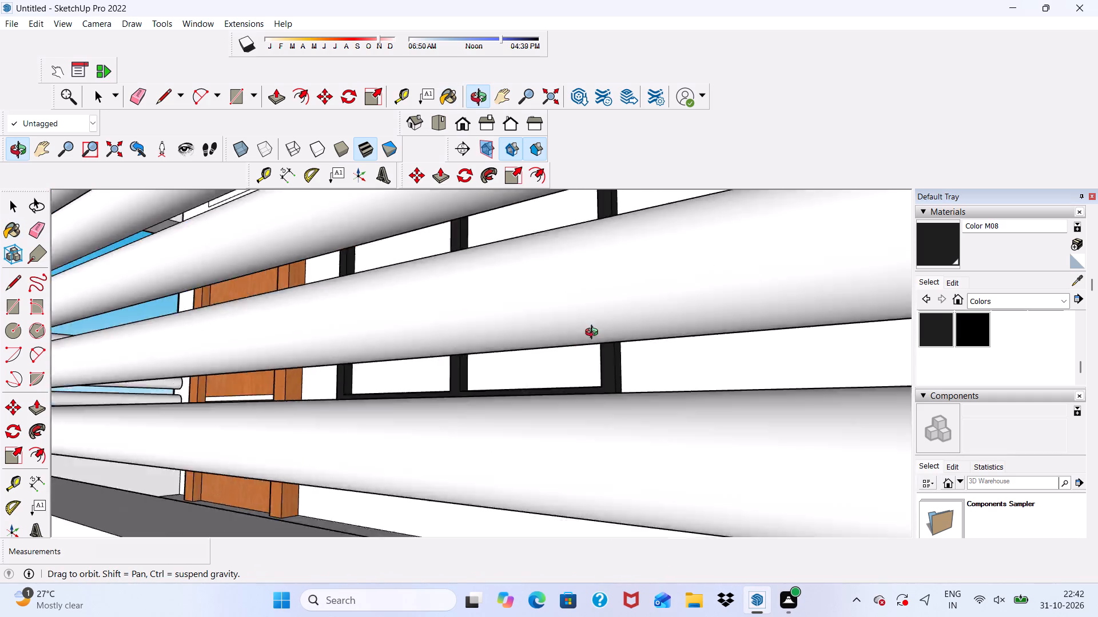
pyautogui.moveTo(594, 334); pyautogui.dragTo(766, 389, button='middle')
pyautogui.scroll(1, 572, 297)
pyautogui.scroll(-2, 562, 241)
pyautogui.moveTo(566, 241); pyautogui.dragTo(574, 317, button='middle')
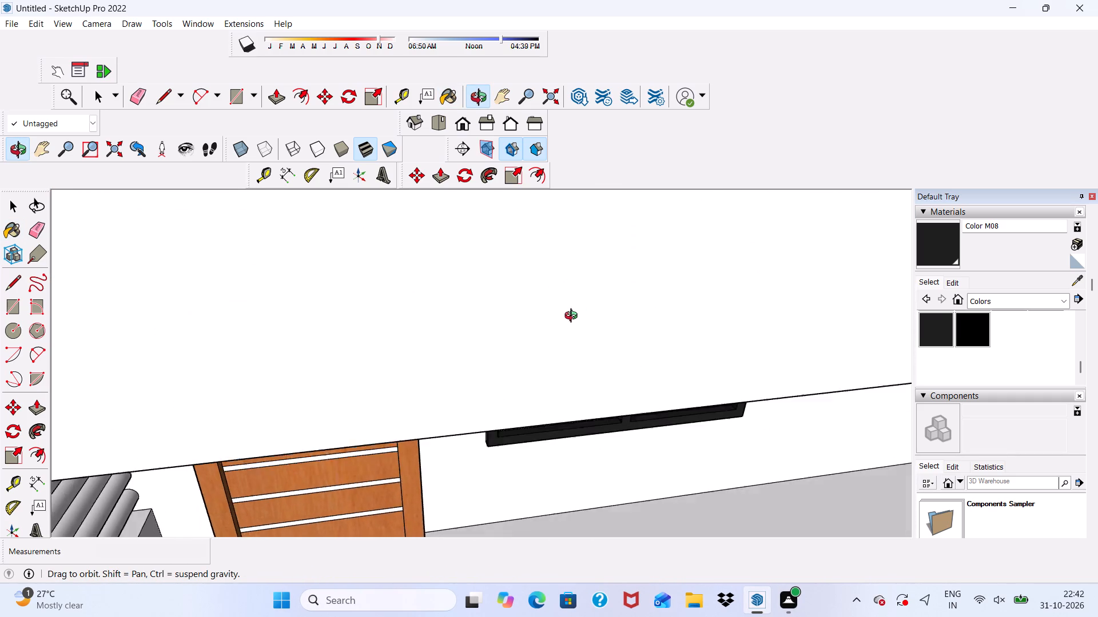
pyautogui.moveTo(574, 317); pyautogui.dragTo(551, 295, button='middle')
pyautogui.scroll(15, 544, 237)
pyautogui.click(547, 231)
pyautogui.scroll(-5, 508, 250)
pyautogui.scroll(3, 638, 251)
pyautogui.moveTo(645, 247); pyautogui.dragTo(656, 277, button='middle')
pyautogui.scroll(4, 639, 249)
pyautogui.click(614, 251)
pyautogui.scroll(-2, 599, 266)
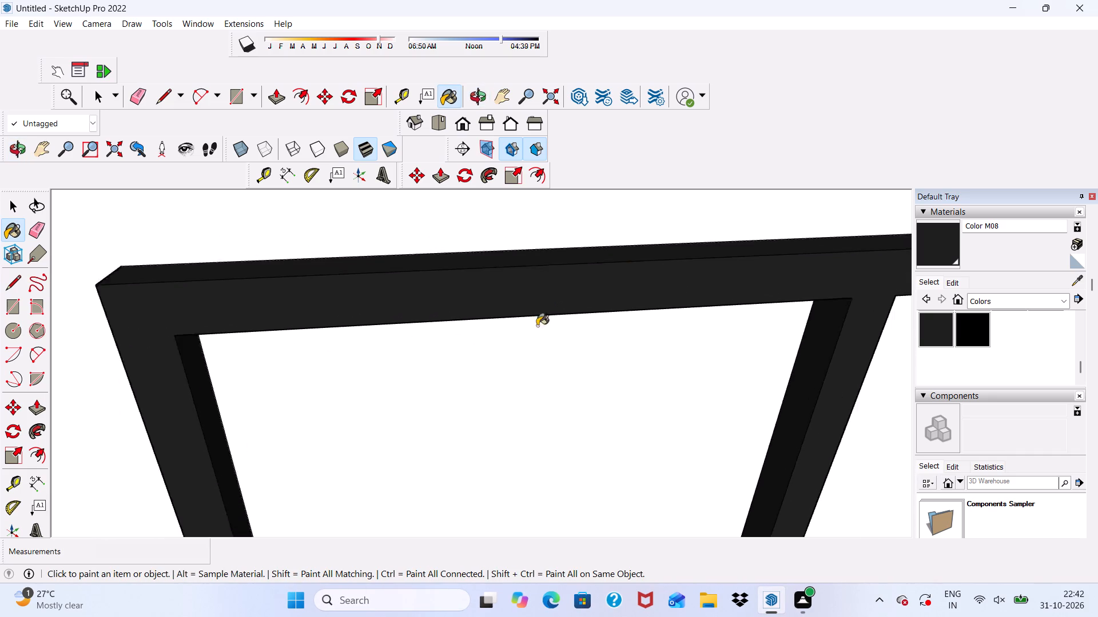
# Paint the top inner undersides of both panes on this window frame with Color M08.
pyautogui.scroll(-5, 537, 326)
pyautogui.moveTo(447, 317); pyautogui.dragTo(667, 249, button='middle')
pyautogui.moveTo(656, 231); pyautogui.dragTo(542, 170, button='middle')
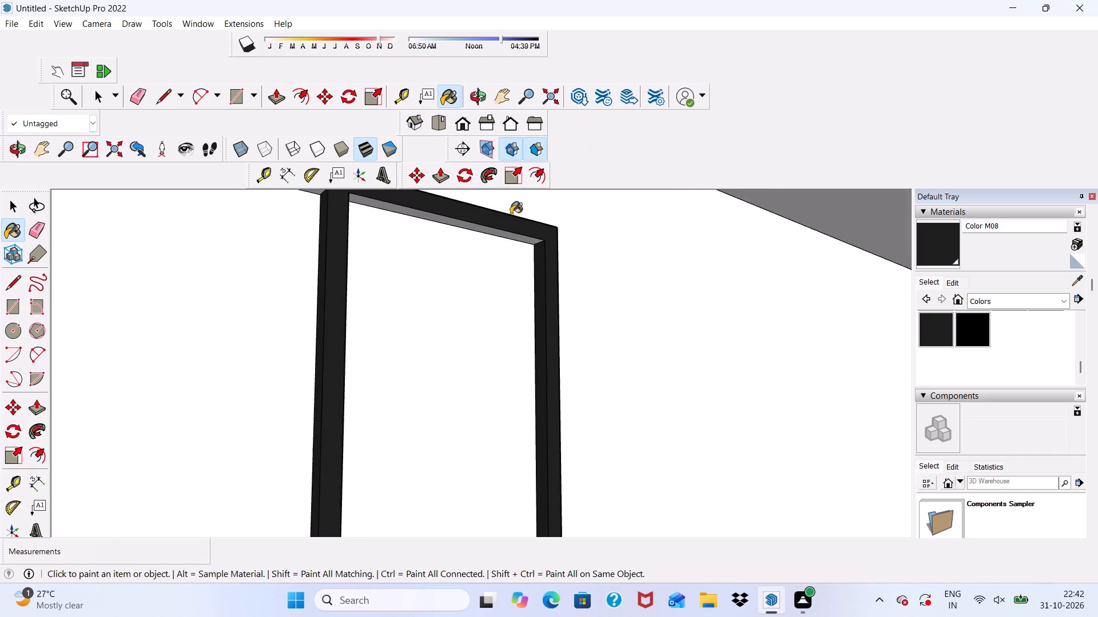
pyautogui.scroll(6, 511, 214)
pyautogui.click(504, 244)
pyautogui.scroll(-8, 554, 283)
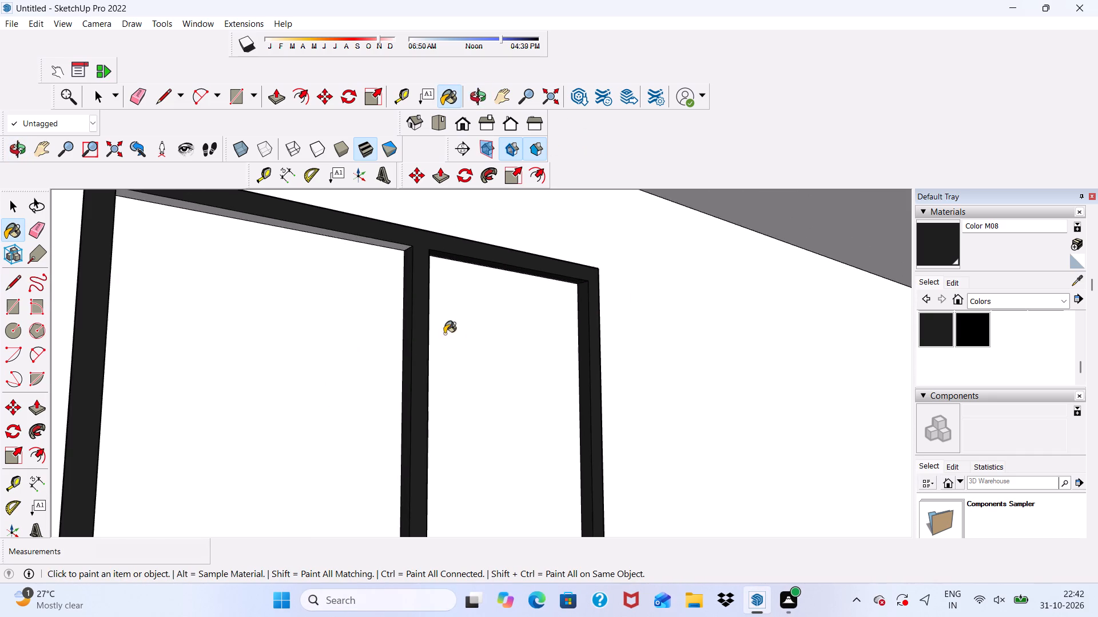
pyautogui.scroll(-1, 444, 331)
pyautogui.moveTo(444, 330); pyautogui.dragTo(262, 325, button='middle')
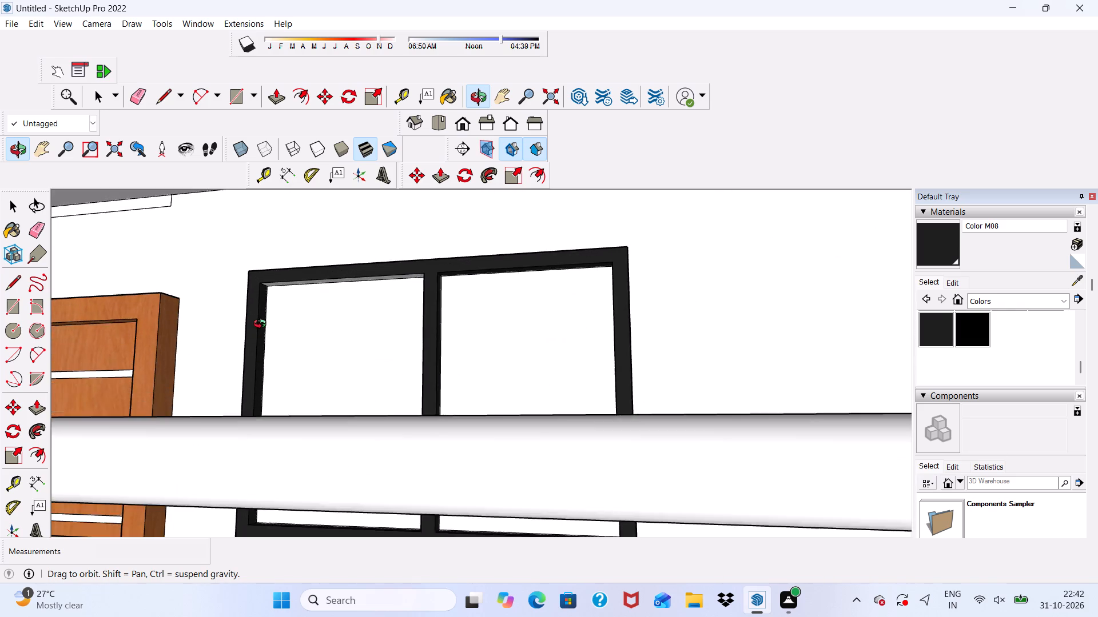
pyautogui.moveTo(262, 325); pyautogui.dragTo(264, 325, button='middle')
pyautogui.scroll(12, 295, 299)
pyautogui.click(323, 277)
pyautogui.scroll(-9, 324, 279)
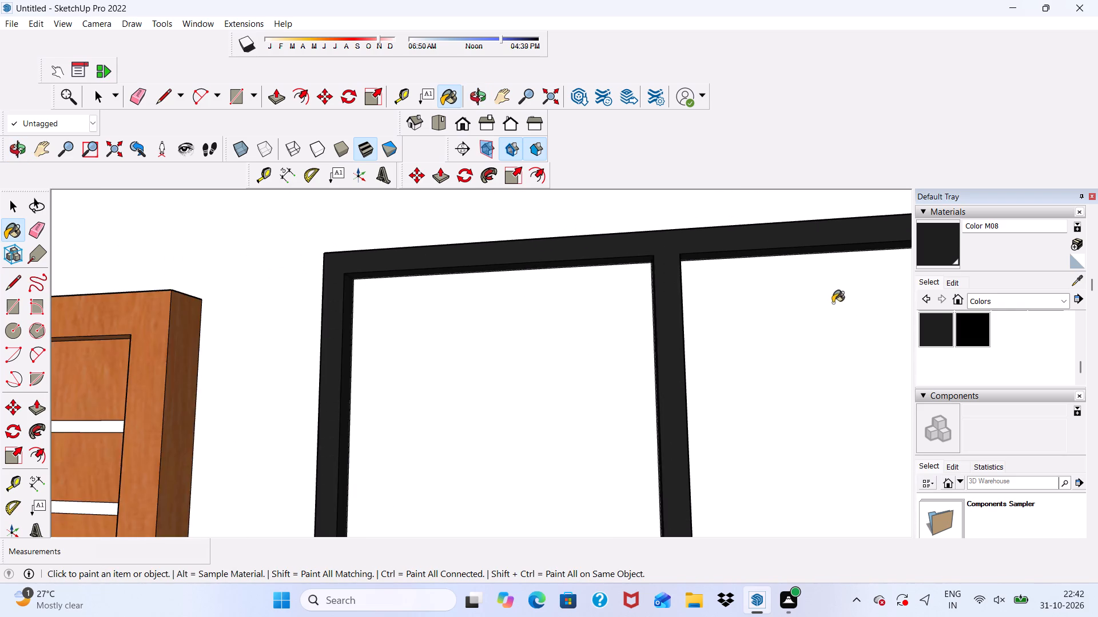
# Paint the front of the window frame on the next lower balcony, beneath the red slab, with Color M08.
pyautogui.moveTo(833, 303); pyautogui.dragTo(691, 395, button='middle')
pyautogui.scroll(-8, 665, 203)
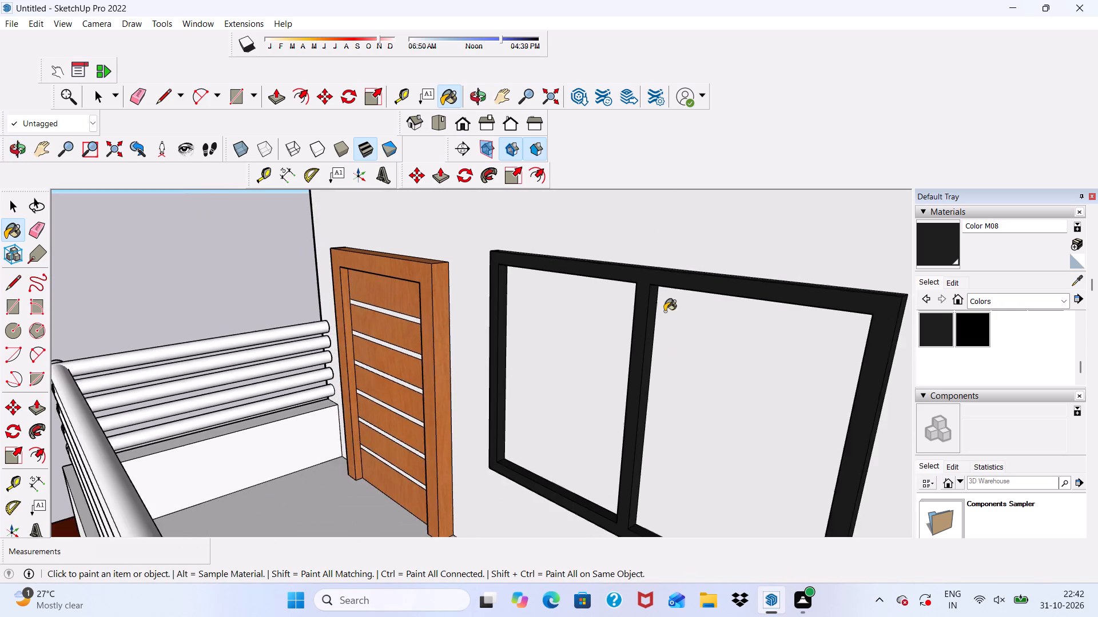
pyautogui.scroll(-20, 665, 311)
pyautogui.scroll(-9, 665, 311)
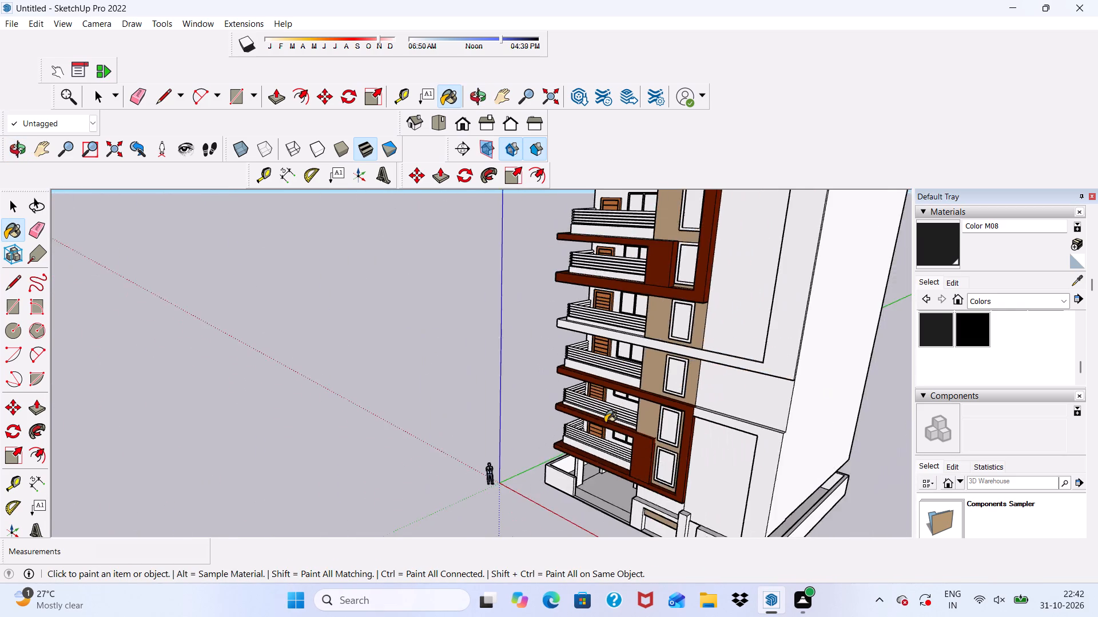
pyautogui.moveTo(605, 423); pyautogui.dragTo(689, 297, button='middle')
pyautogui.scroll(20, 657, 374)
pyautogui.scroll(3, 657, 374)
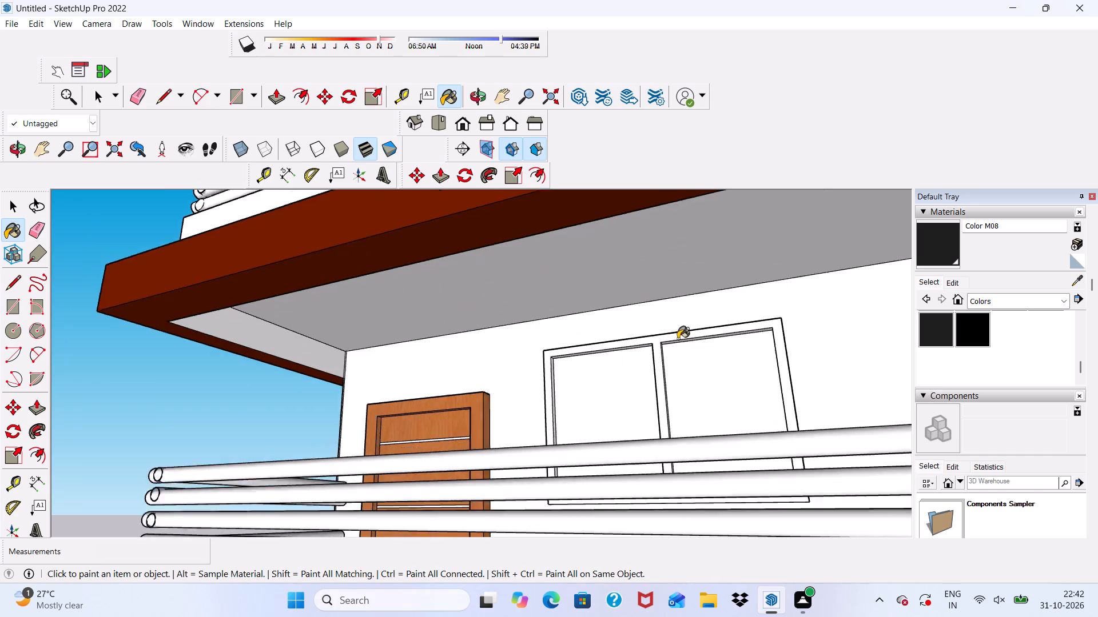
pyautogui.scroll(7, 678, 339)
pyautogui.click(647, 338)
# Paint both panes' top undersides, the inner side farthest from the door and the mullion's door-facing side with Color M08.
pyautogui.scroll(-5, 644, 339)
pyautogui.moveTo(667, 433); pyautogui.dragTo(830, 433, button='middle')
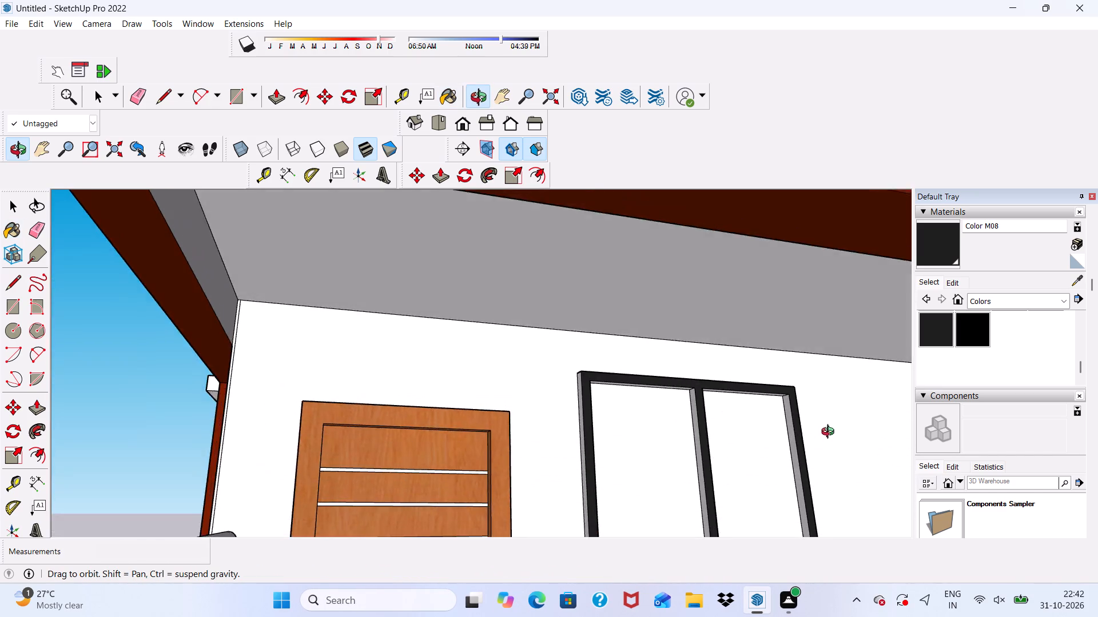
pyautogui.moveTo(830, 433); pyautogui.dragTo(826, 428, button='middle')
pyautogui.scroll(12, 775, 394)
pyautogui.click(777, 391)
pyautogui.click(827, 433)
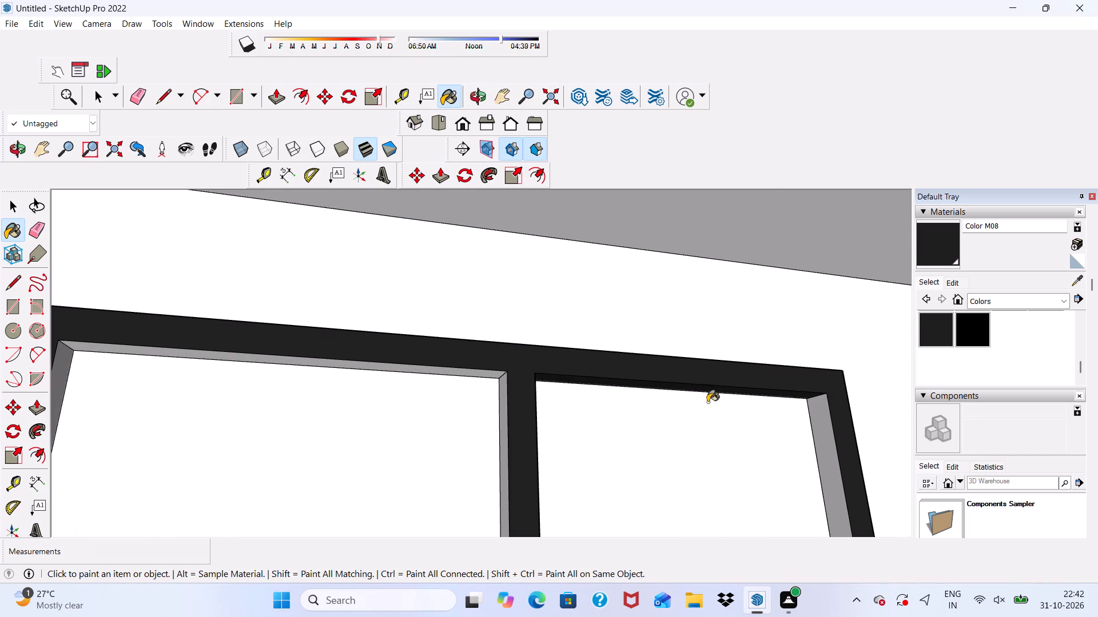
pyautogui.scroll(1, 423, 416)
pyautogui.click(463, 365)
pyautogui.click(512, 404)
pyautogui.scroll(-6, 527, 350)
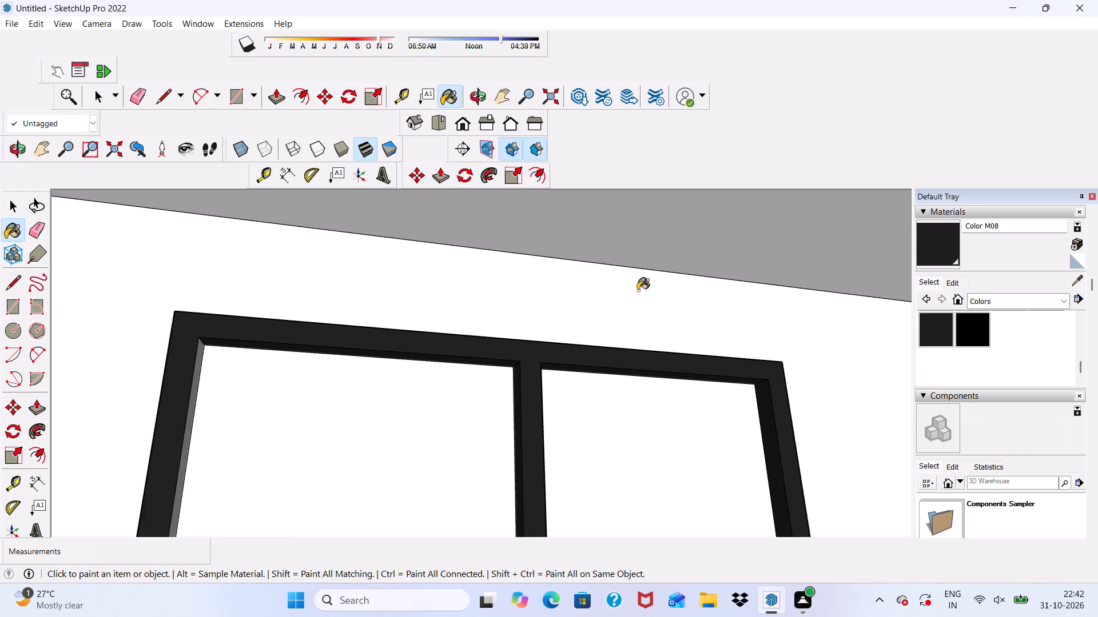
# Paint the frame's outer side farthest from the door, the mullion's opposite side and the inner side nearest the door with Color M08.
pyautogui.scroll(-3, 638, 290)
pyautogui.moveTo(656, 423); pyautogui.dragTo(412, 484, button='middle')
pyautogui.scroll(3, 553, 458)
pyautogui.click(524, 412)
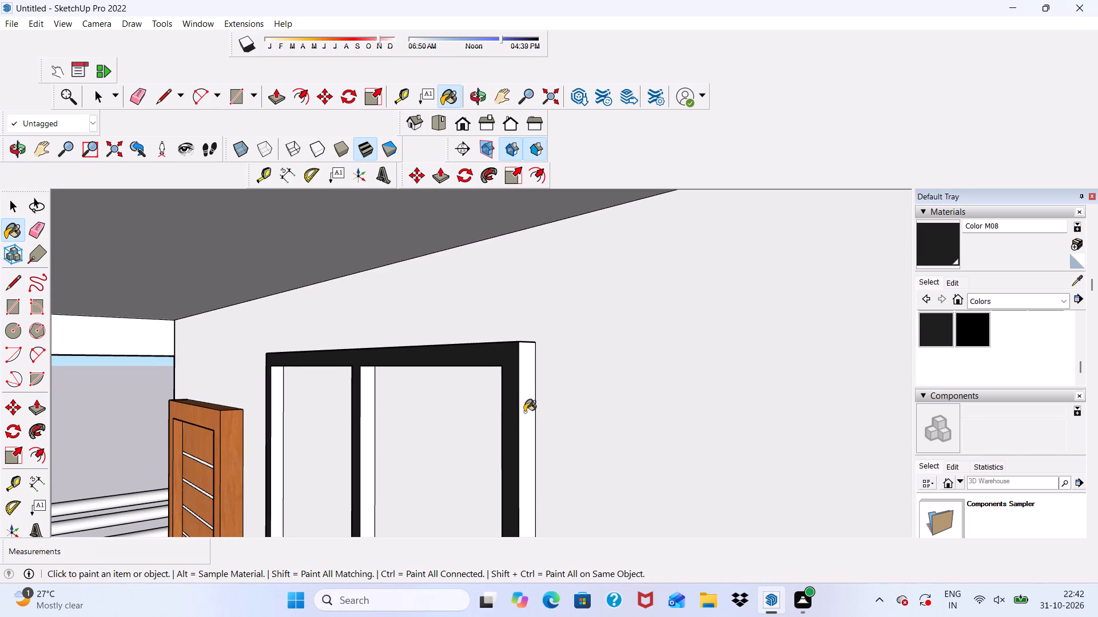
pyautogui.scroll(2, 398, 430)
pyautogui.click(369, 433)
pyautogui.click(258, 407)
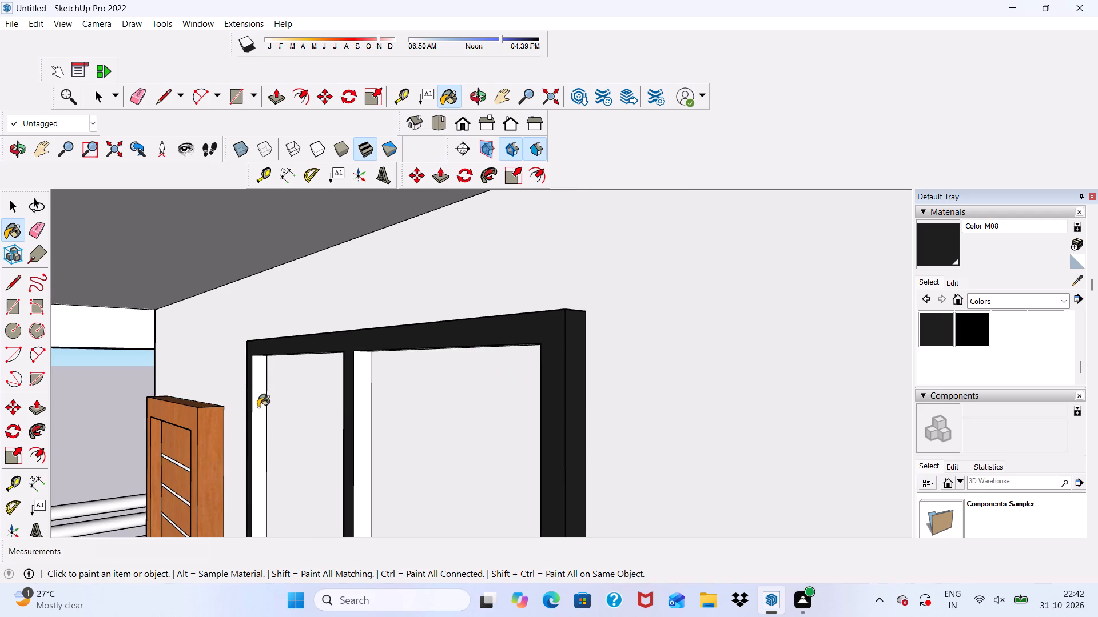
# Paint the inner bottom sills of both panes on this window frame with Color M08.
pyautogui.scroll(-4, 419, 364)
pyautogui.scroll(-3, 524, 353)
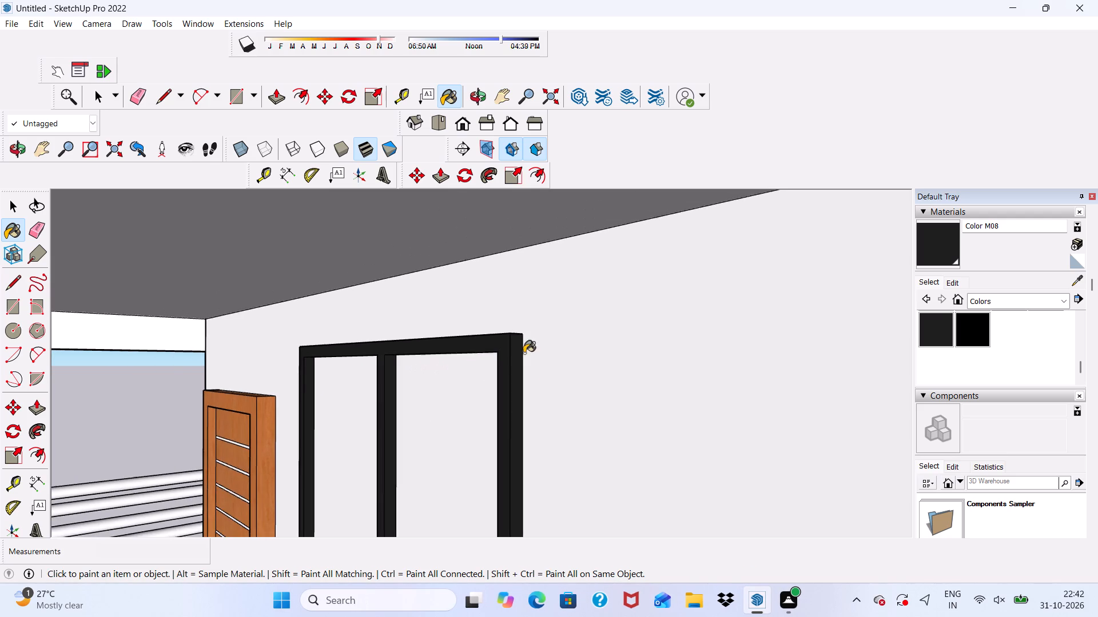
pyautogui.moveTo(526, 358); pyautogui.dragTo(546, 364, button='middle')
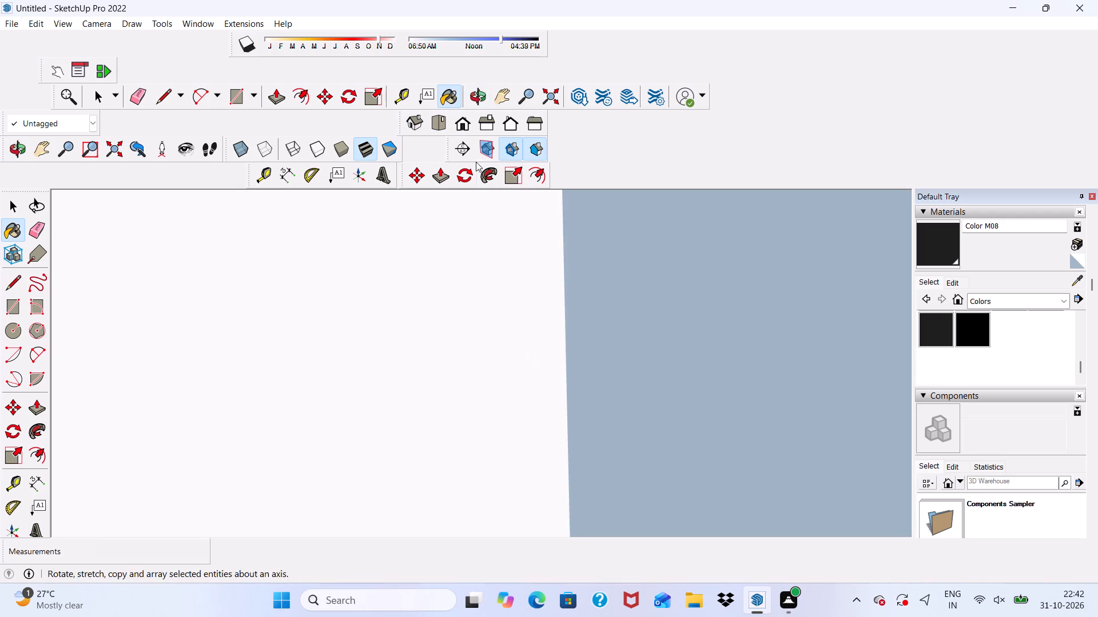
pyautogui.click(460, 121)
pyautogui.scroll(-9, 550, 276)
pyautogui.scroll(-3, 677, 336)
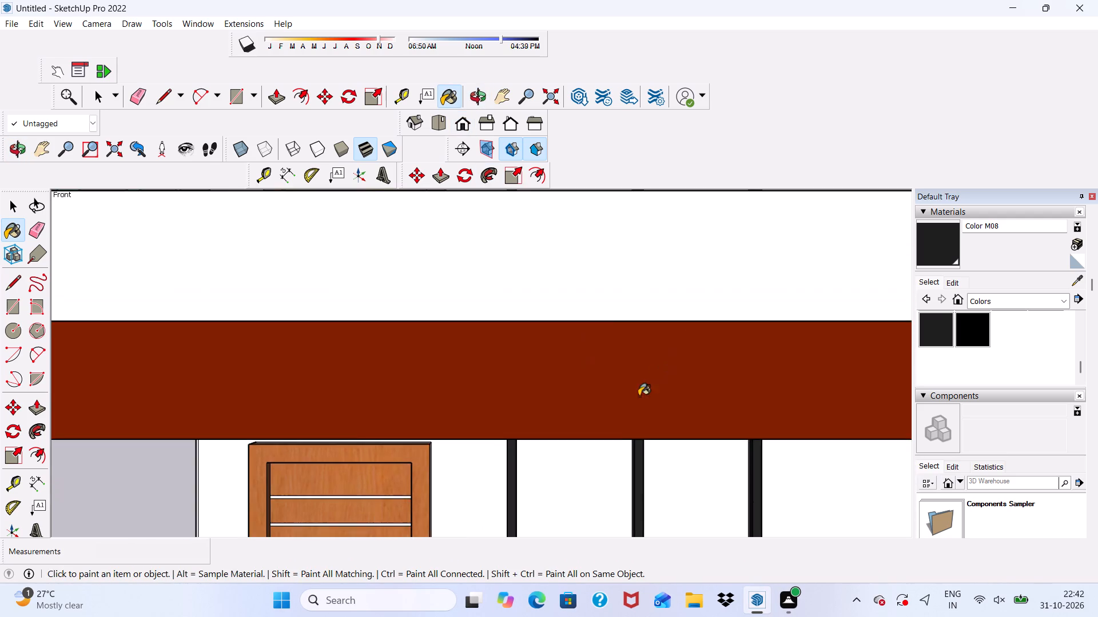
pyautogui.scroll(-15, 639, 396)
pyautogui.moveTo(653, 318); pyautogui.dragTo(658, 411, button='middle')
pyautogui.scroll(9, 643, 396)
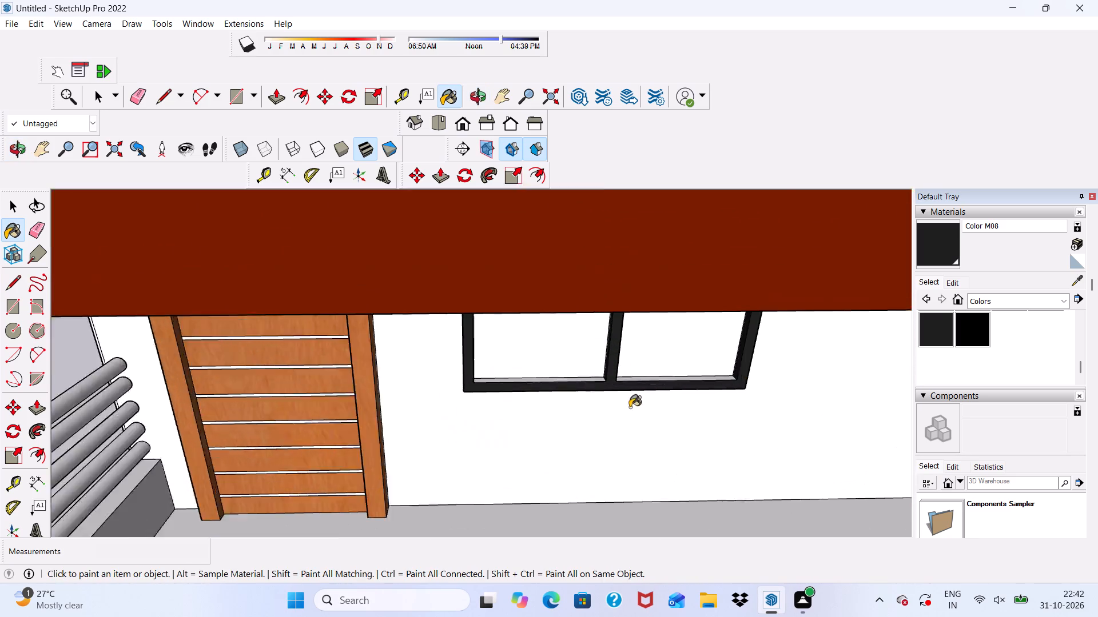
pyautogui.scroll(12, 630, 407)
pyautogui.click(636, 365)
pyautogui.scroll(4, 514, 372)
pyautogui.click(512, 373)
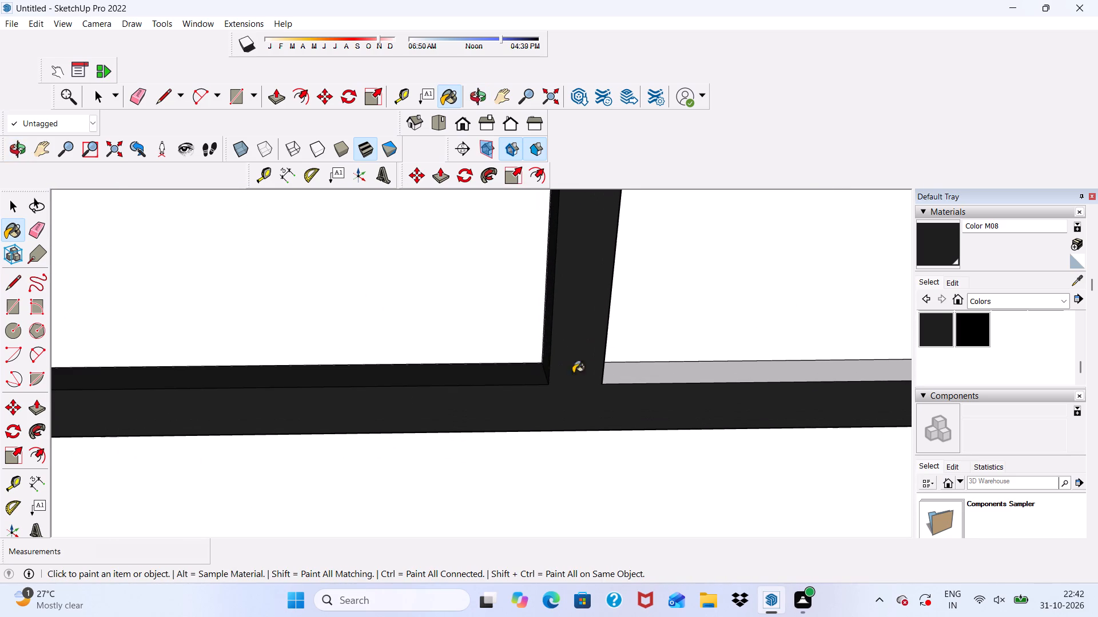
pyautogui.click(654, 371)
# Paint the outer underside of this window frame's bottom member with Color M08.
pyautogui.scroll(-2, 592, 426)
pyautogui.moveTo(576, 442); pyautogui.dragTo(594, 194, button='middle')
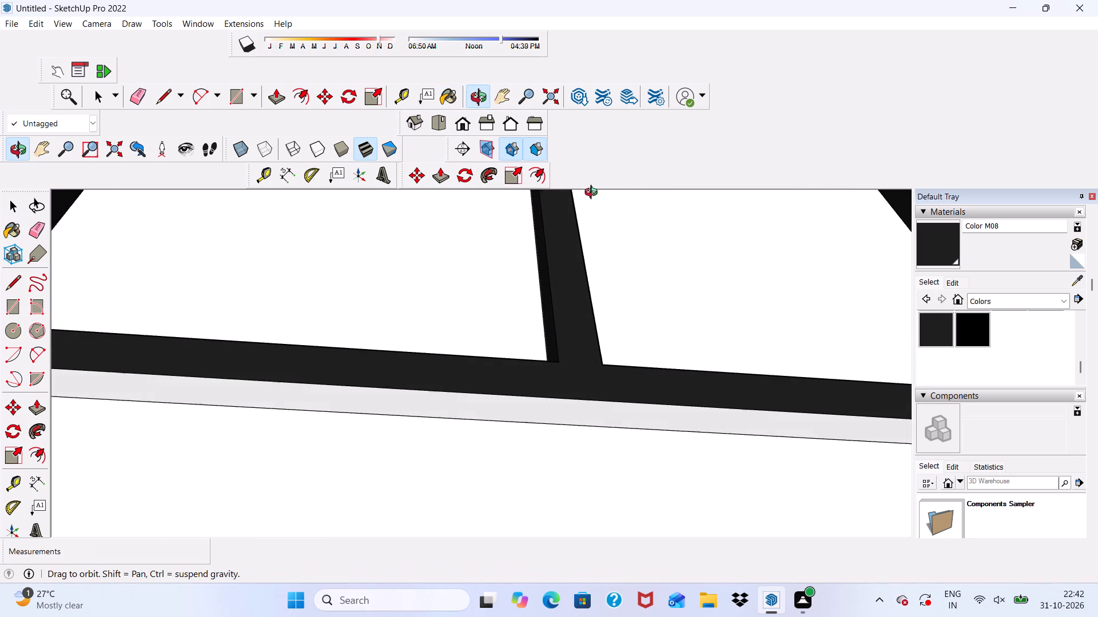
pyautogui.moveTo(594, 194); pyautogui.dragTo(594, 190, button='middle')
pyautogui.click(486, 406)
# Paint the front of the window frame on the lowest balcony, beneath the lower red slab, with Color M08.
pyautogui.scroll(-11, 489, 402)
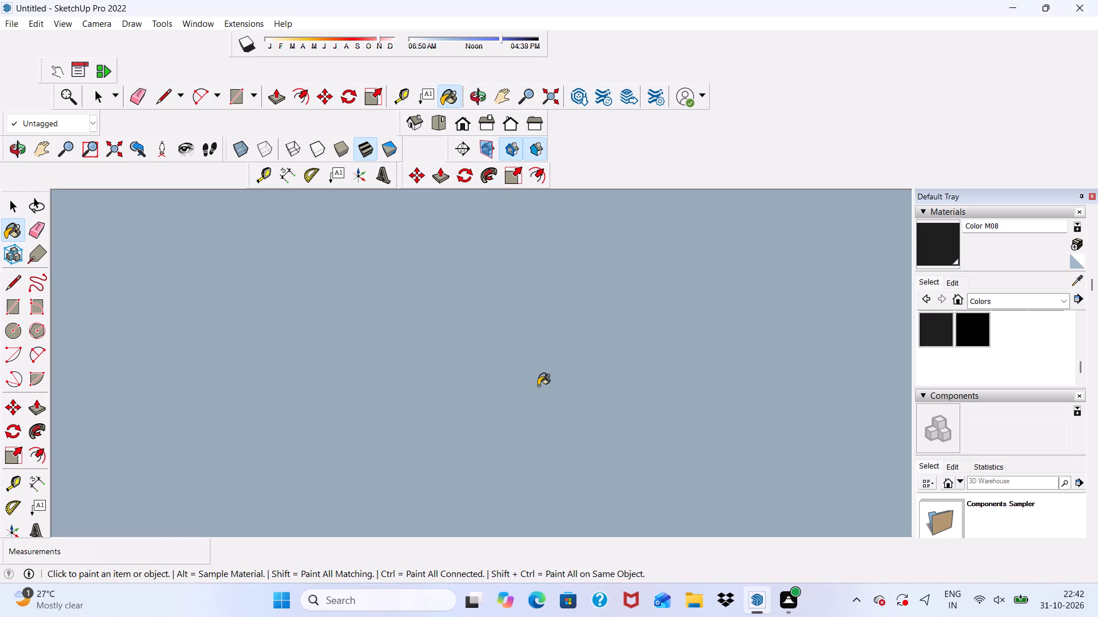
pyautogui.click(463, 119)
pyautogui.scroll(-4, 507, 297)
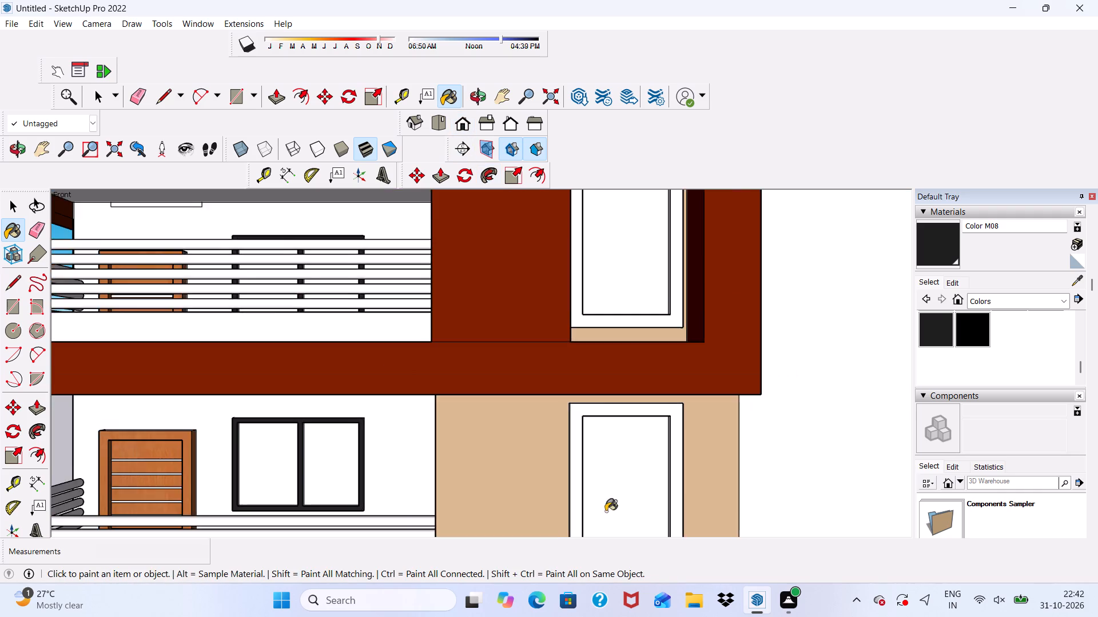
pyautogui.scroll(-20, 606, 511)
pyautogui.scroll(-6, 606, 511)
pyautogui.scroll(7, 498, 468)
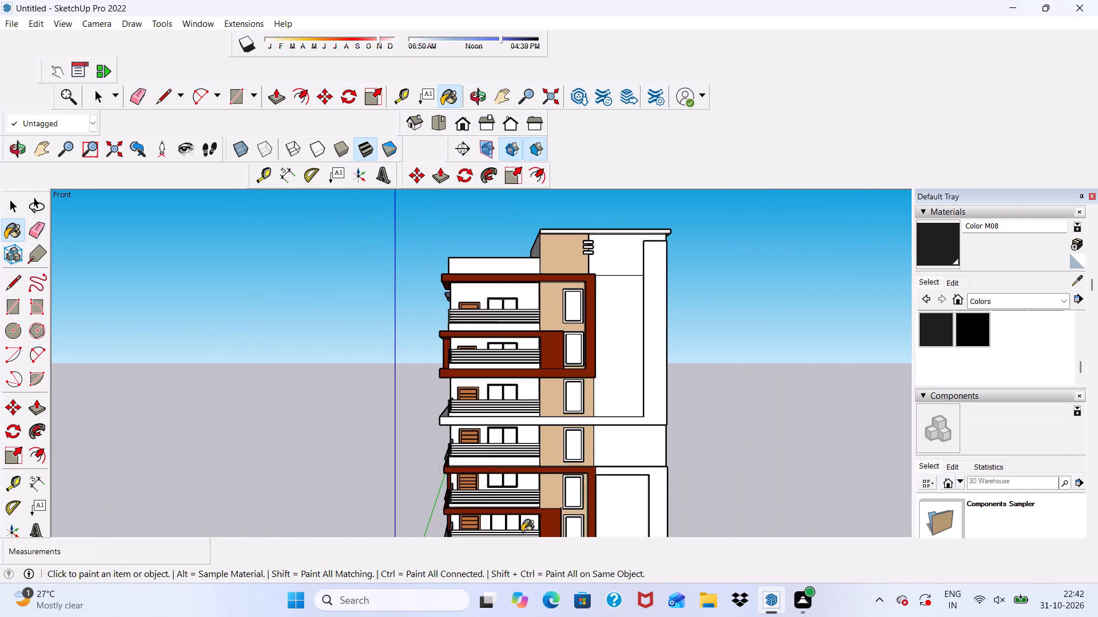
pyautogui.scroll(6, 522, 532)
pyautogui.scroll(-1, 505, 424)
pyautogui.moveTo(503, 396); pyautogui.dragTo(379, 376, button='middle')
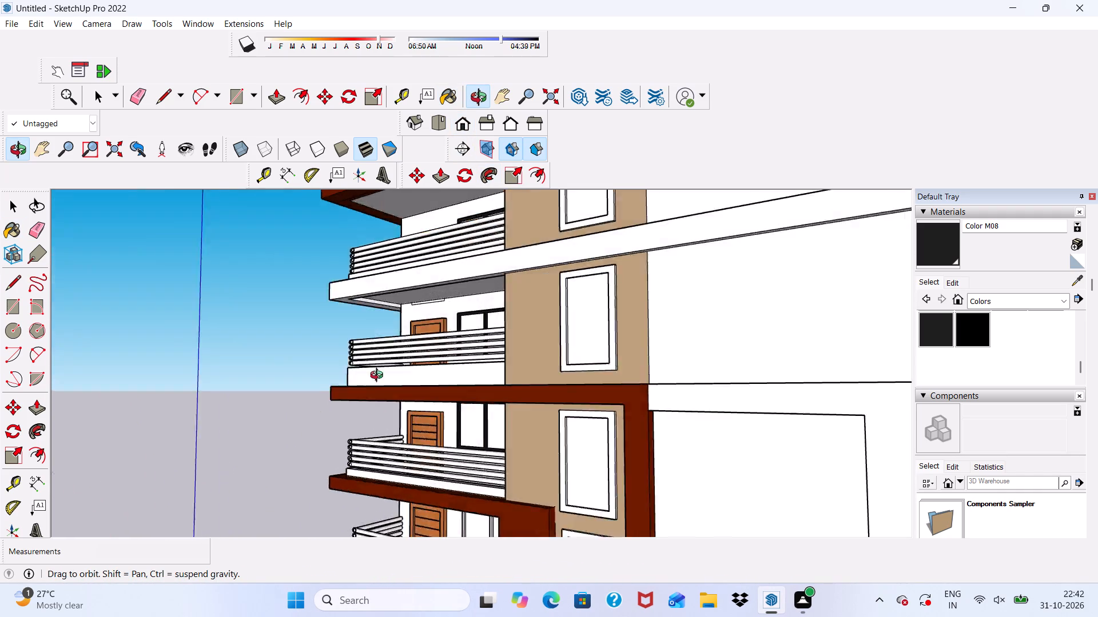
pyautogui.moveTo(379, 376); pyautogui.dragTo(586, 368, button='middle')
pyautogui.scroll(1, 586, 362)
pyautogui.scroll(-4, 525, 326)
pyautogui.scroll(13, 477, 487)
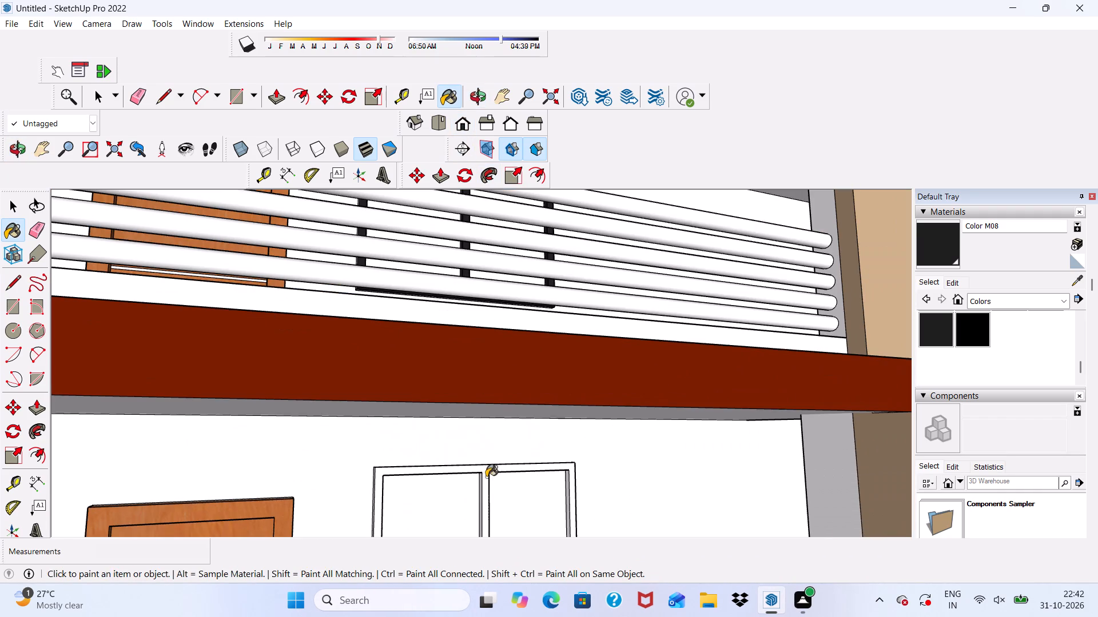
pyautogui.click(486, 473)
# Paint the frame's outer side nearest the door, the mullion's door-facing side and the inner side farthest from the door with Color M08.
pyautogui.scroll(-2, 534, 493)
pyautogui.moveTo(572, 527); pyautogui.dragTo(697, 489, button='middle')
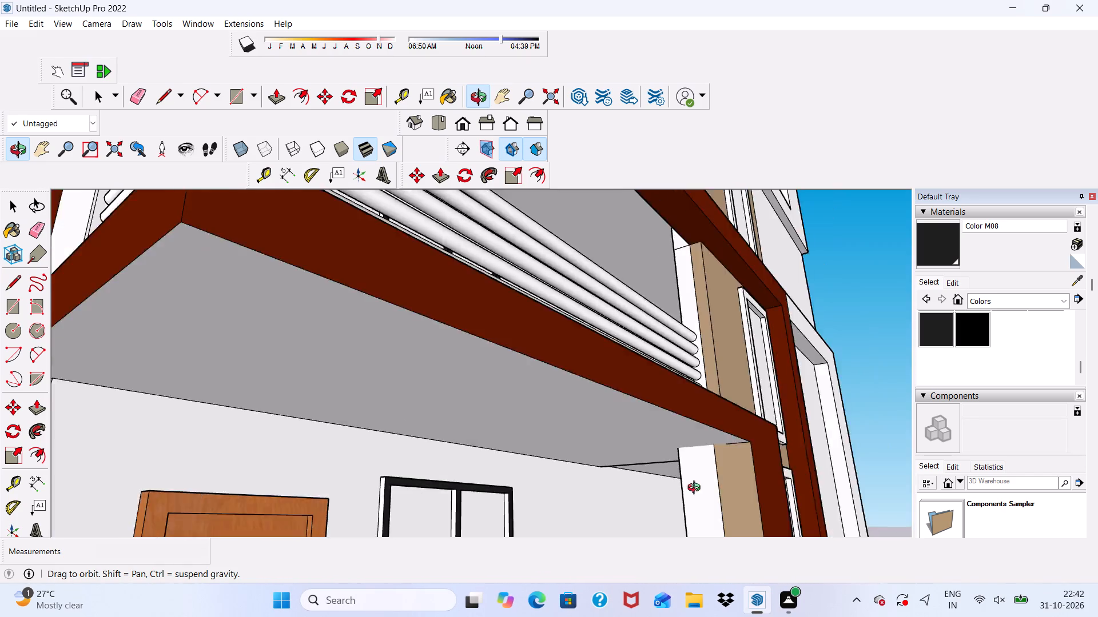
pyautogui.moveTo(697, 489); pyautogui.dragTo(725, 508, button='middle')
pyautogui.scroll(11, 430, 525)
pyautogui.click(352, 463)
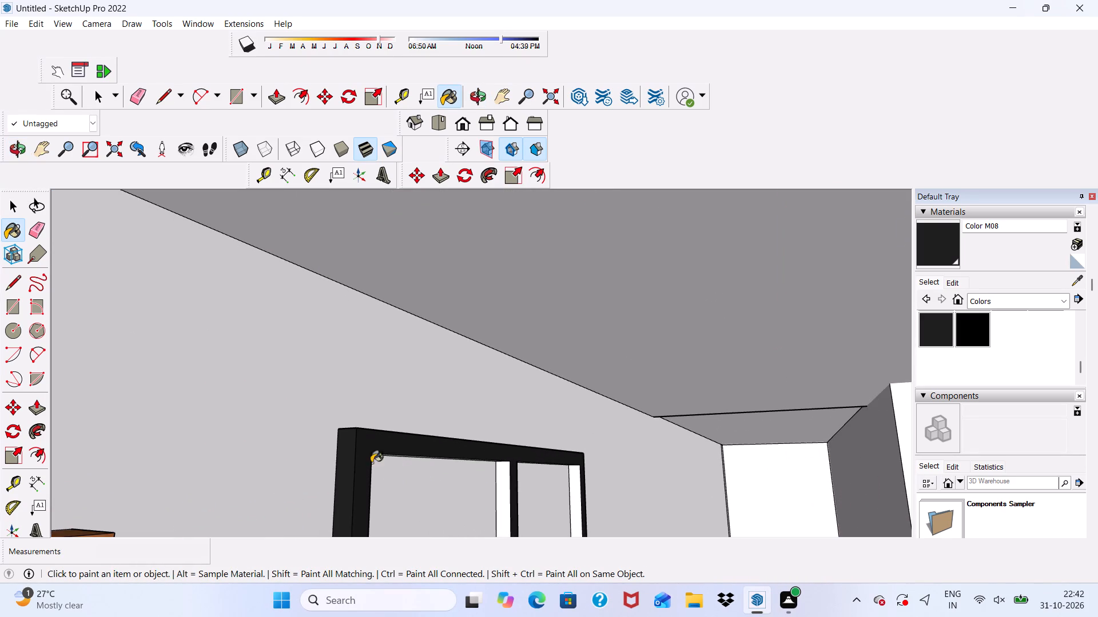
pyautogui.scroll(2, 479, 500)
pyautogui.click(499, 500)
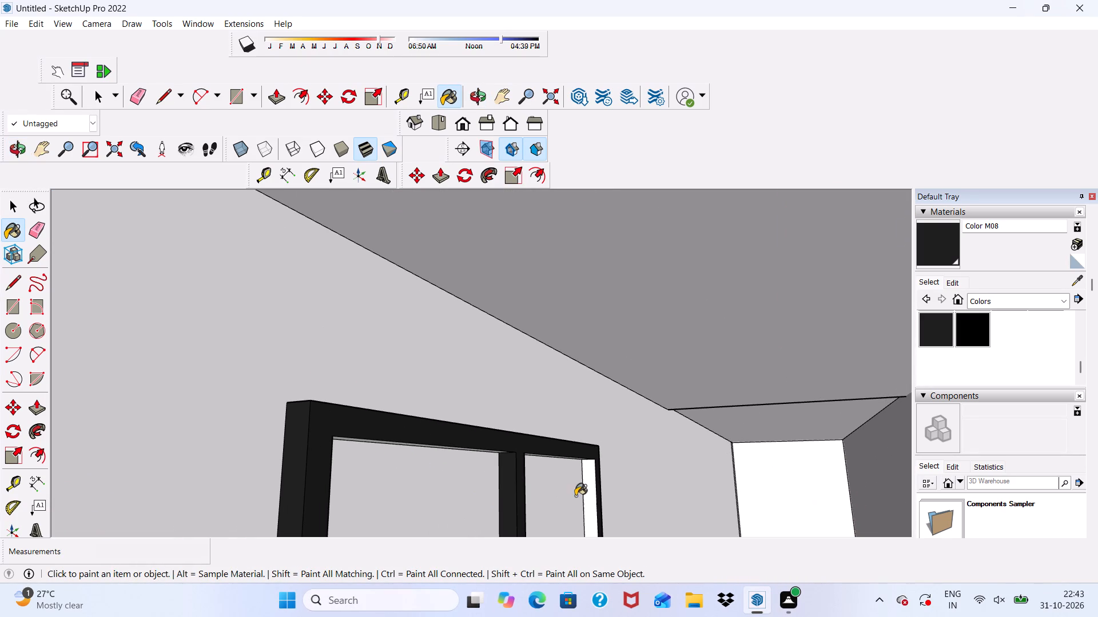
pyautogui.click(592, 499)
# Paint the top inner undersides of both panes on the lowest balcony's window frame with Color M08.
pyautogui.scroll(-1, 612, 500)
pyautogui.moveTo(632, 512); pyautogui.dragTo(546, 389, button='middle')
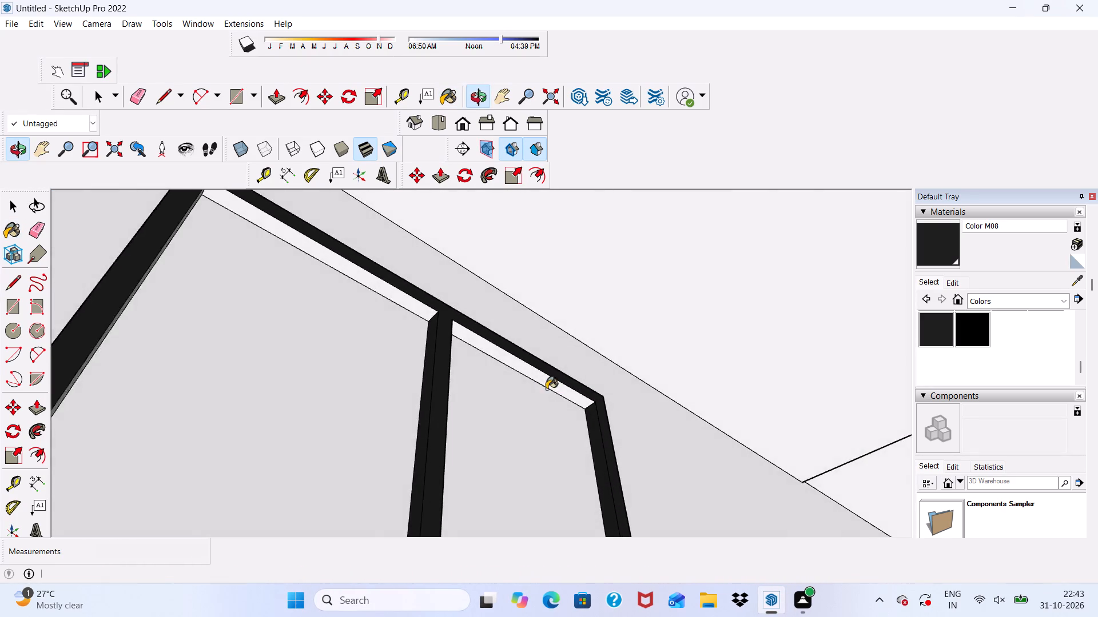
pyautogui.scroll(3, 545, 388)
pyautogui.click(544, 375)
pyautogui.click(350, 272)
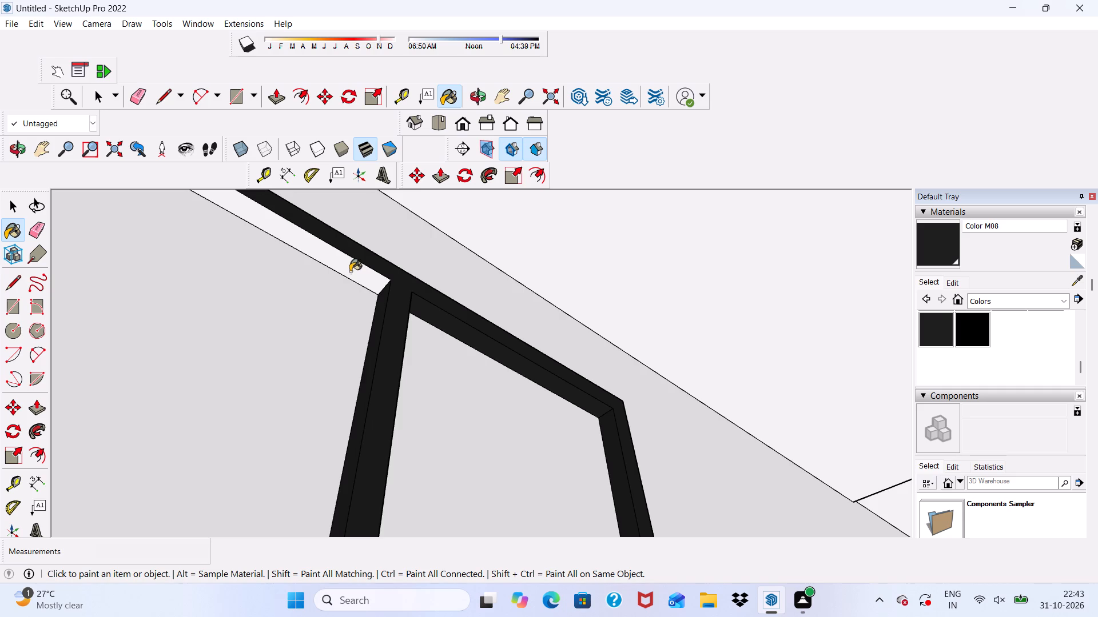
# Examine the balcony window frames on the different floors for faces still missing the near-black colour.
pyautogui.scroll(-9, 382, 298)
pyautogui.scroll(-3, 554, 372)
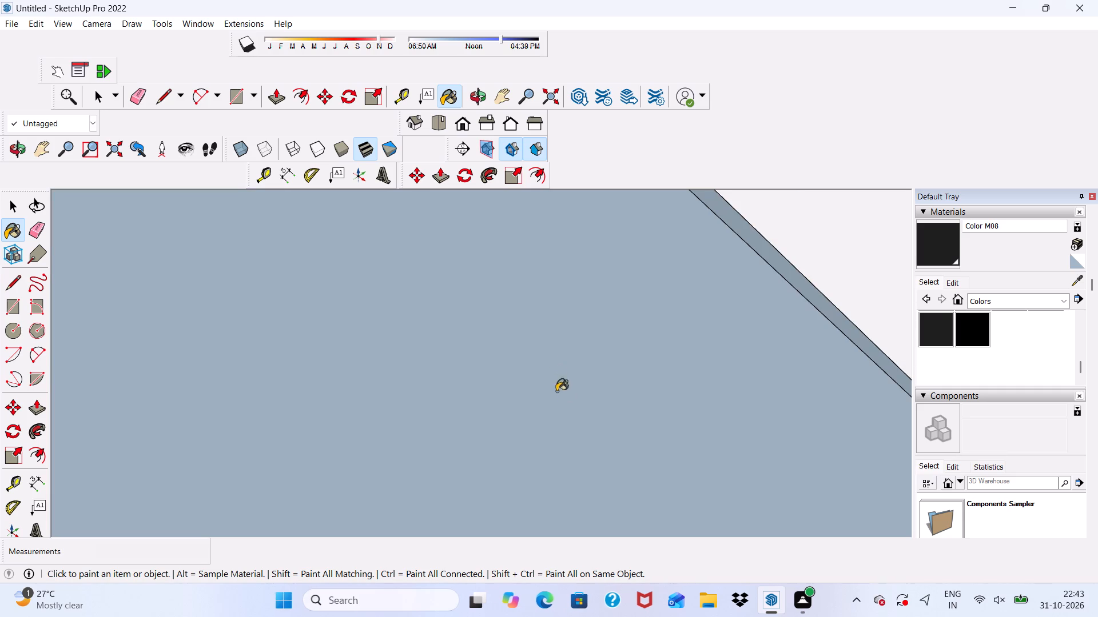
pyautogui.click(453, 127)
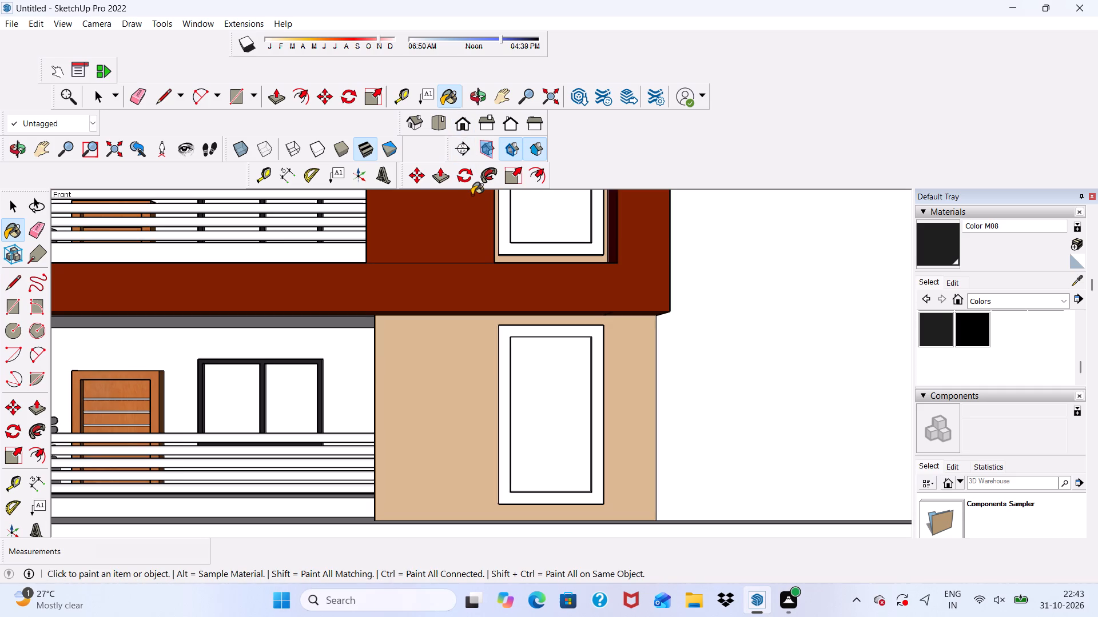
pyautogui.scroll(-4, 511, 254)
pyautogui.scroll(-11, 511, 327)
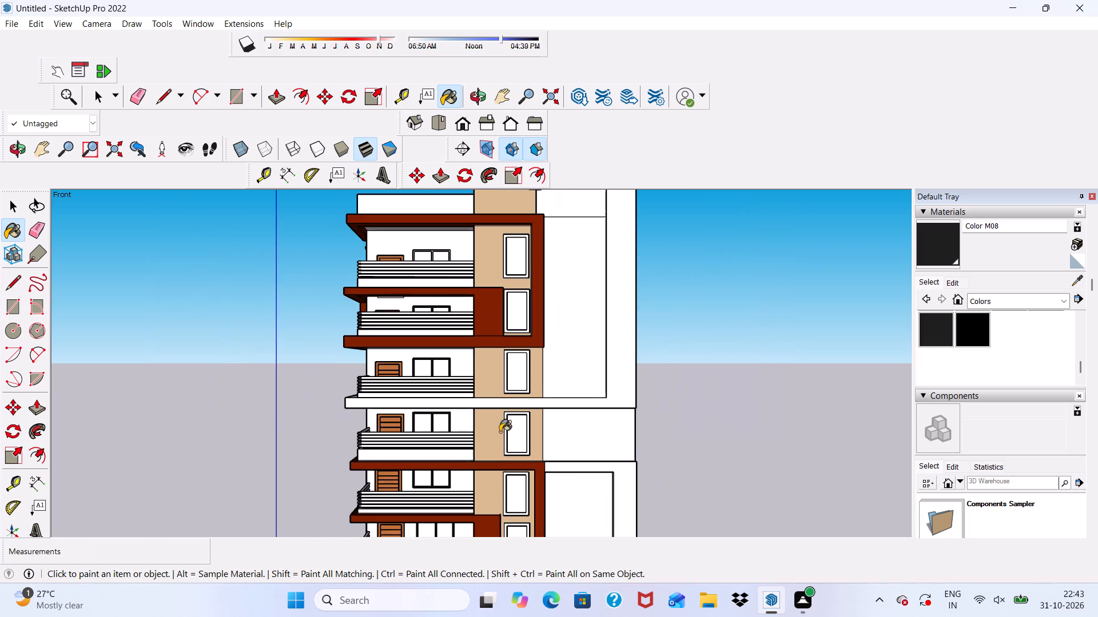
pyautogui.scroll(-4, 433, 332)
pyautogui.scroll(-2, 417, 436)
pyautogui.scroll(1, 423, 445)
pyautogui.scroll(-1, 429, 444)
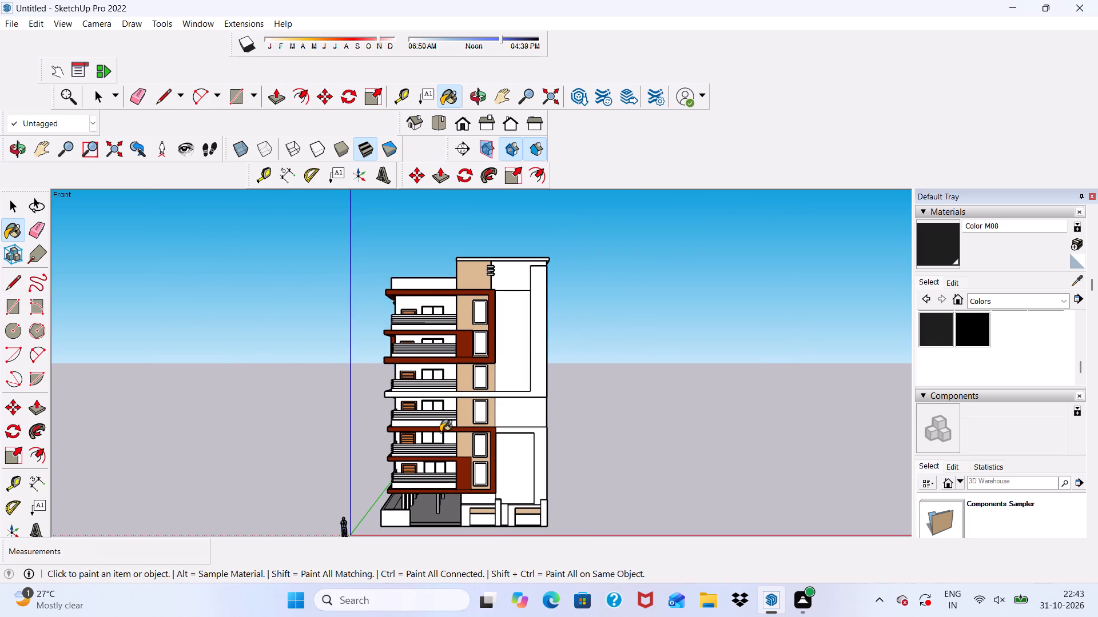
pyautogui.scroll(-1, 435, 420)
pyautogui.scroll(8, 440, 426)
pyautogui.moveTo(440, 413); pyautogui.dragTo(544, 492, button='middle')
pyautogui.scroll(6, 456, 416)
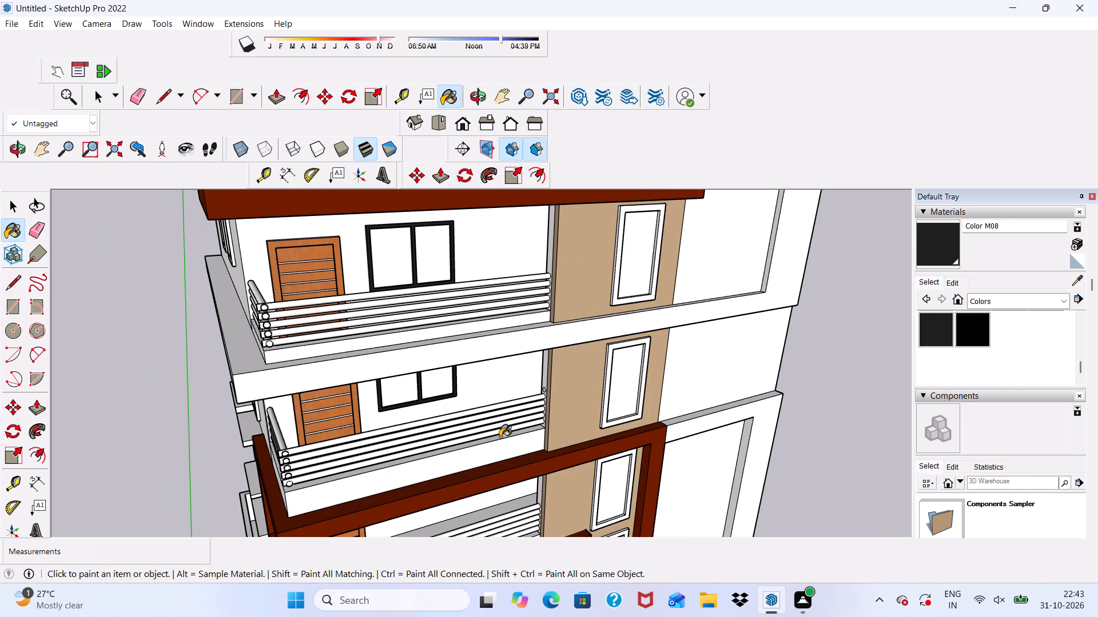
pyautogui.scroll(-3, 499, 419)
pyautogui.scroll(-1, 499, 493)
pyautogui.scroll(1, 505, 485)
pyautogui.scroll(-3, 493, 471)
pyautogui.moveTo(510, 508); pyautogui.dragTo(467, 413, button='middle')
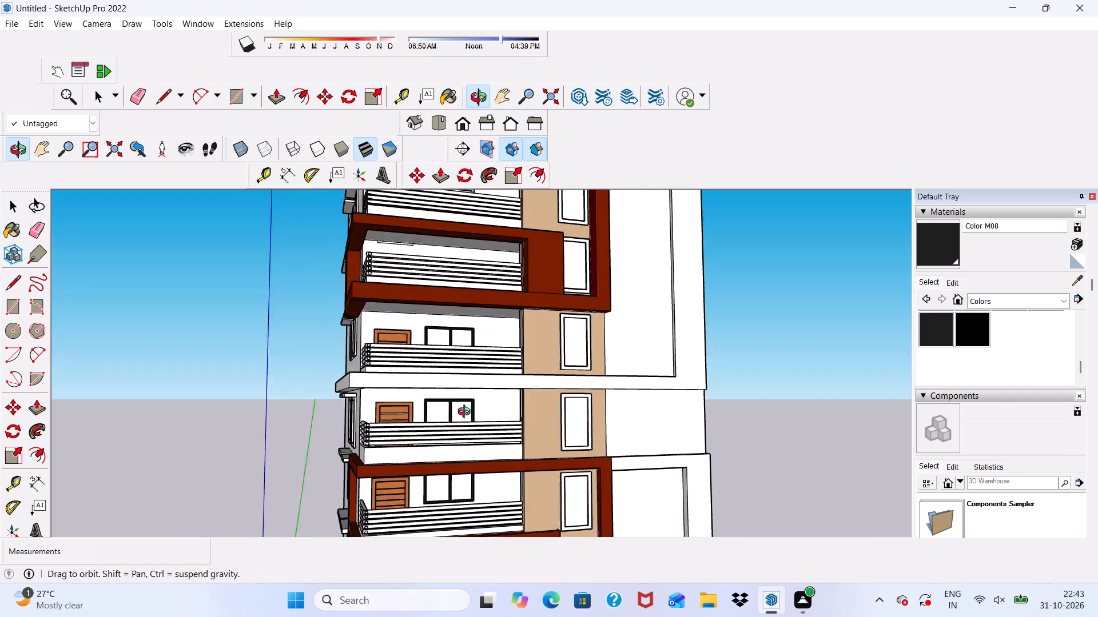
pyautogui.moveTo(467, 413); pyautogui.dragTo(451, 410, button='middle')
pyautogui.scroll(-7, 439, 403)
pyautogui.scroll(3, 457, 394)
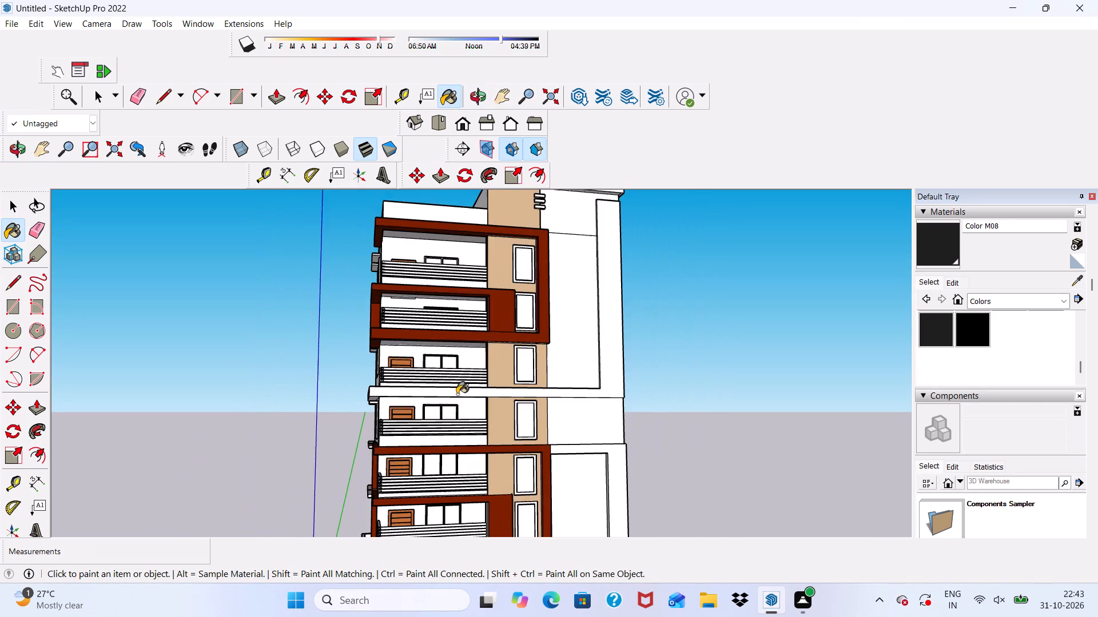
pyautogui.scroll(5, 430, 382)
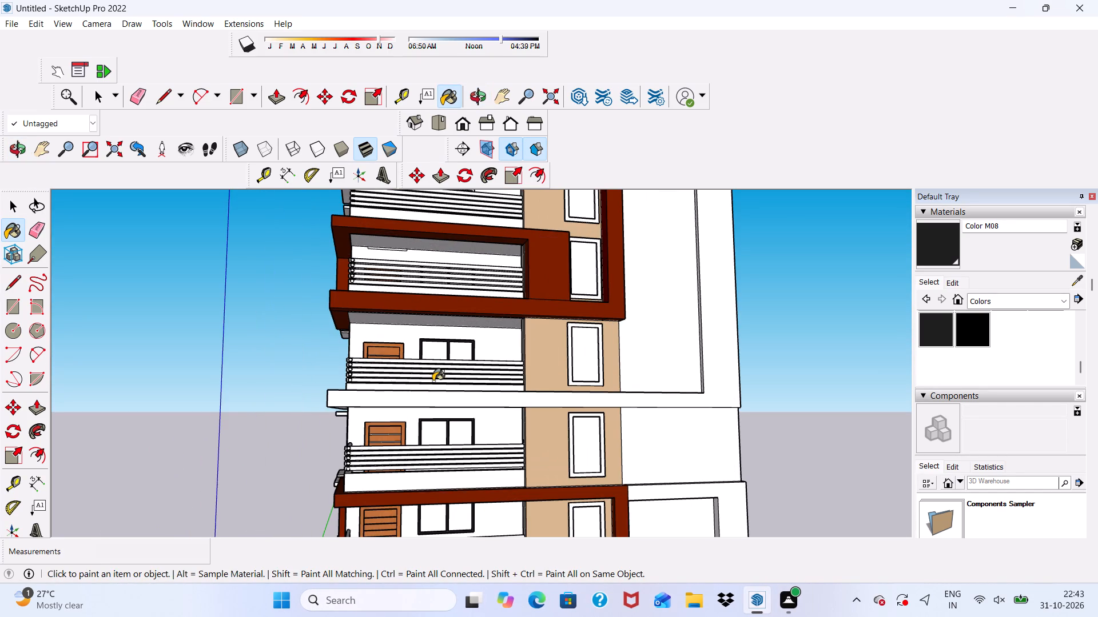
pyautogui.scroll(5, 423, 483)
pyautogui.scroll(-1, 426, 488)
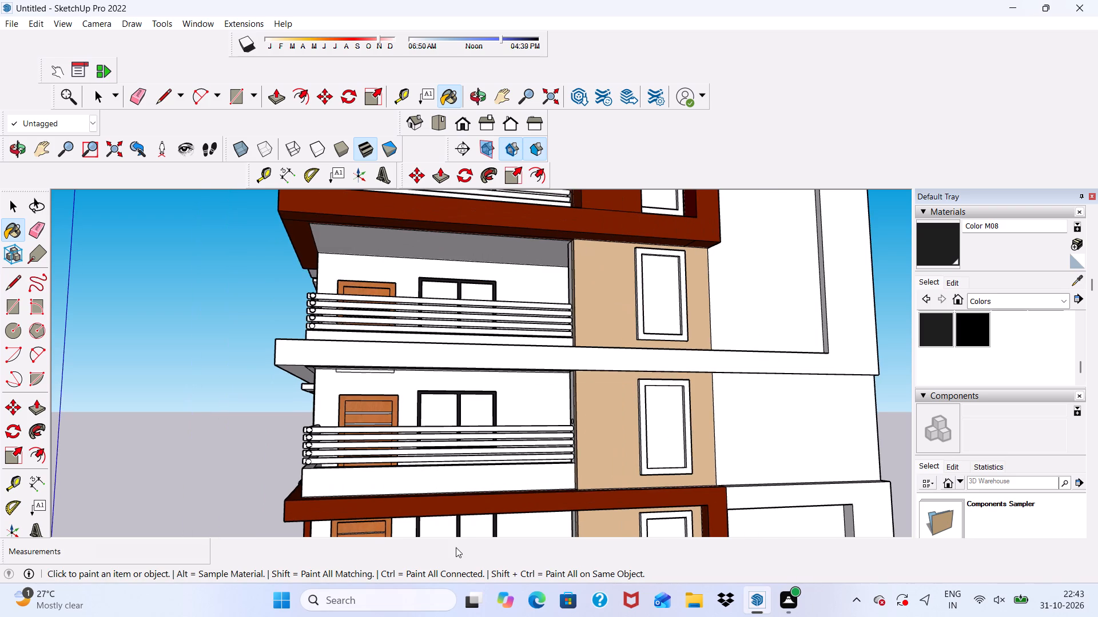
pyautogui.moveTo(456, 547); pyautogui.dragTo(441, 472, button='middle')
pyautogui.scroll(-5, 500, 396)
pyautogui.scroll(10, 510, 460)
pyautogui.moveTo(496, 527); pyautogui.dragTo(484, 490, button='middle')
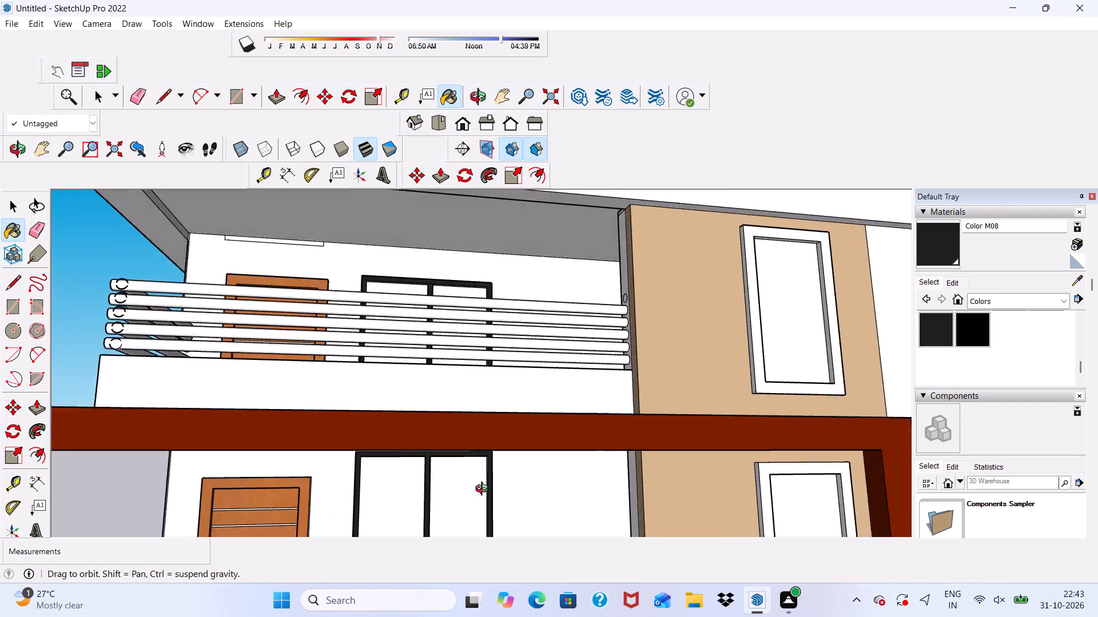
pyautogui.moveTo(484, 490); pyautogui.dragTo(424, 443, button='middle')
pyautogui.scroll(-5, 507, 324)
pyautogui.scroll(10, 419, 485)
pyautogui.scroll(1, 514, 399)
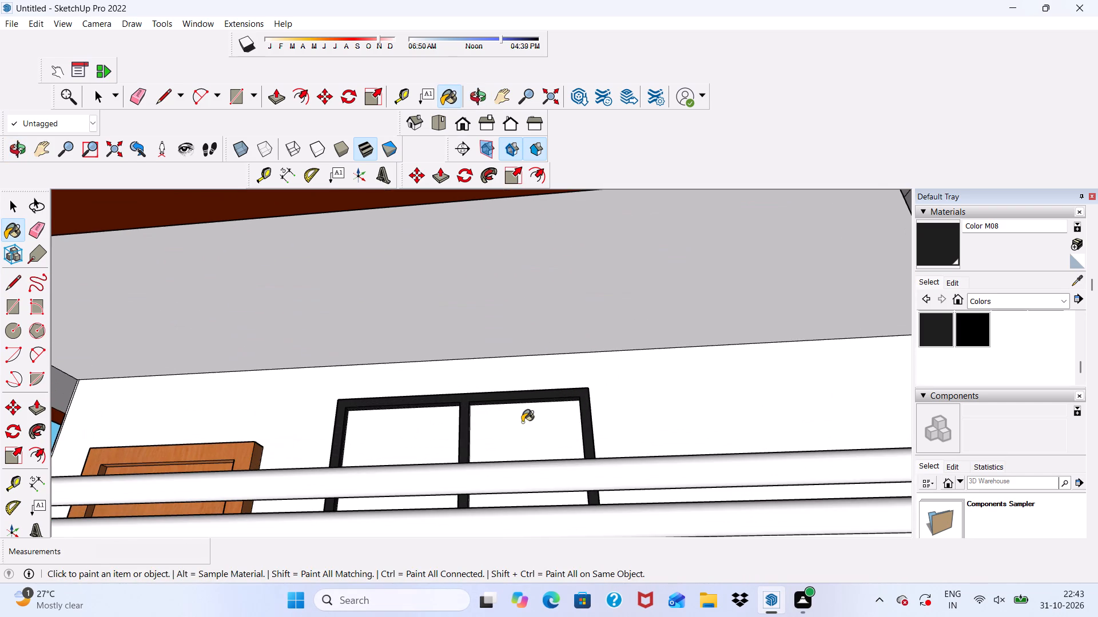
pyautogui.scroll(-5, 523, 425)
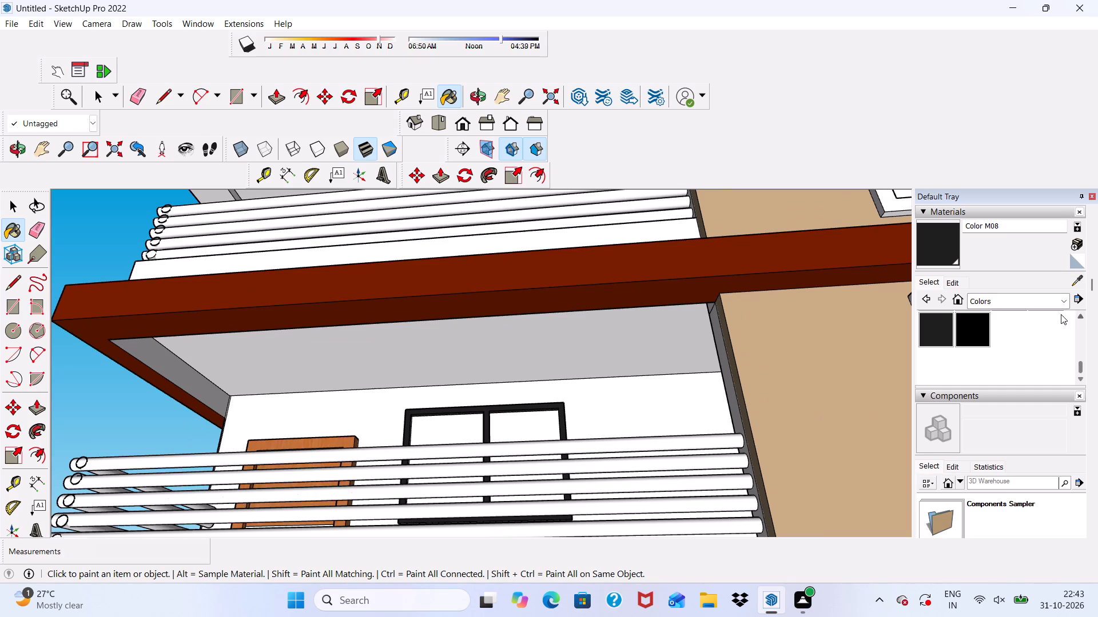
pyautogui.scroll(3, 647, 348)
pyautogui.scroll(-1, 486, 368)
pyautogui.moveTo(457, 387); pyautogui.dragTo(401, 480, button='middle')
pyautogui.scroll(-1, 461, 418)
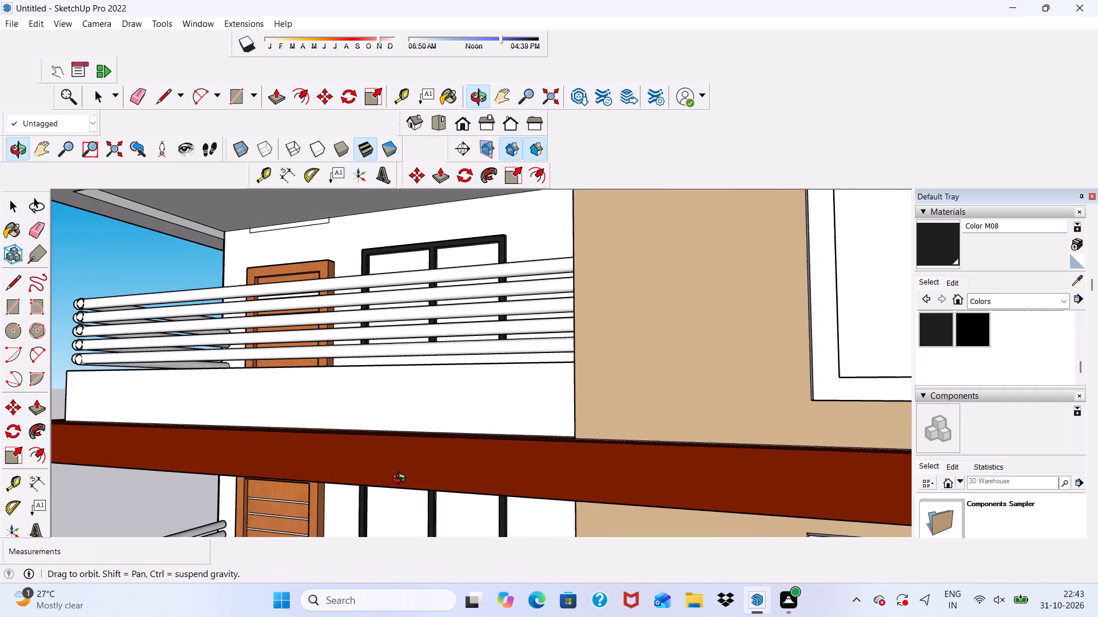
pyautogui.moveTo(401, 480); pyautogui.dragTo(518, 459, button='middle')
# Paint the top outer face of the window frame on the balcony beneath the red slab with Color M08.
pyautogui.scroll(5, 518, 459)
pyautogui.scroll(-6, 473, 347)
pyautogui.scroll(5, 486, 468)
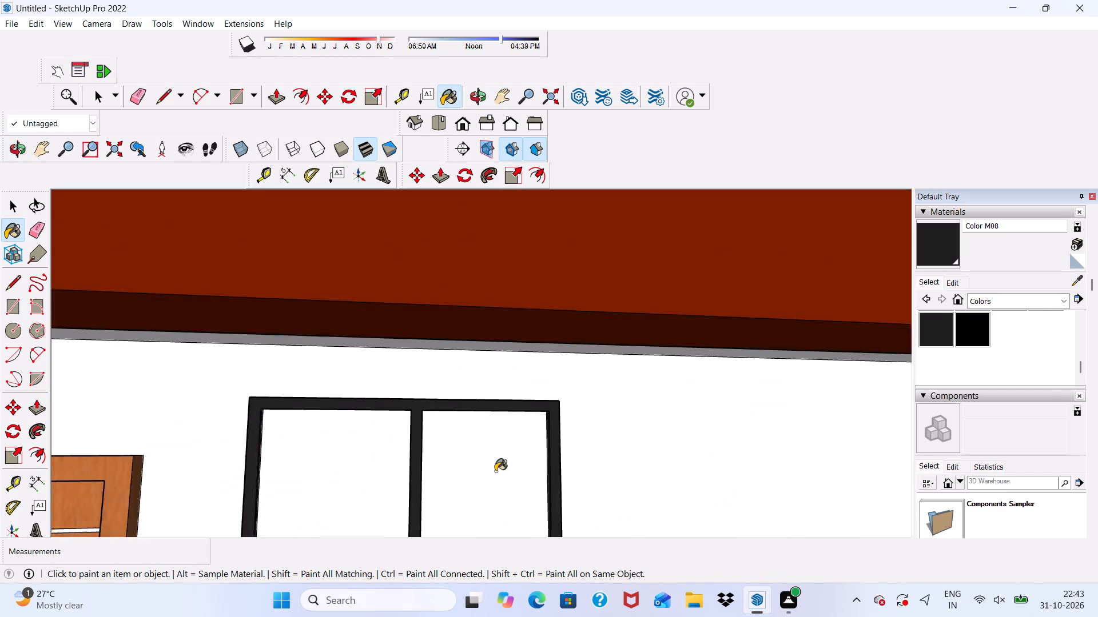
pyautogui.scroll(1, 495, 471)
pyautogui.scroll(-3, 660, 426)
pyautogui.moveTo(682, 462); pyautogui.dragTo(584, 454, button='middle')
pyautogui.scroll(2, 377, 402)
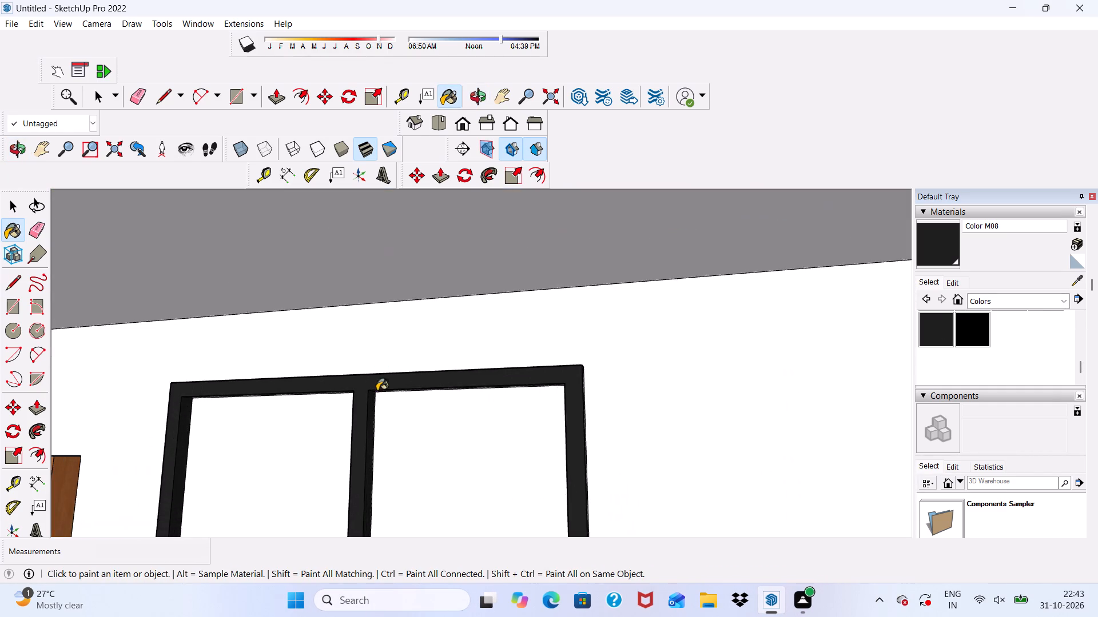
pyautogui.scroll(9, 377, 391)
pyautogui.moveTo(428, 346); pyautogui.dragTo(427, 412, button='middle')
pyautogui.scroll(7, 420, 396)
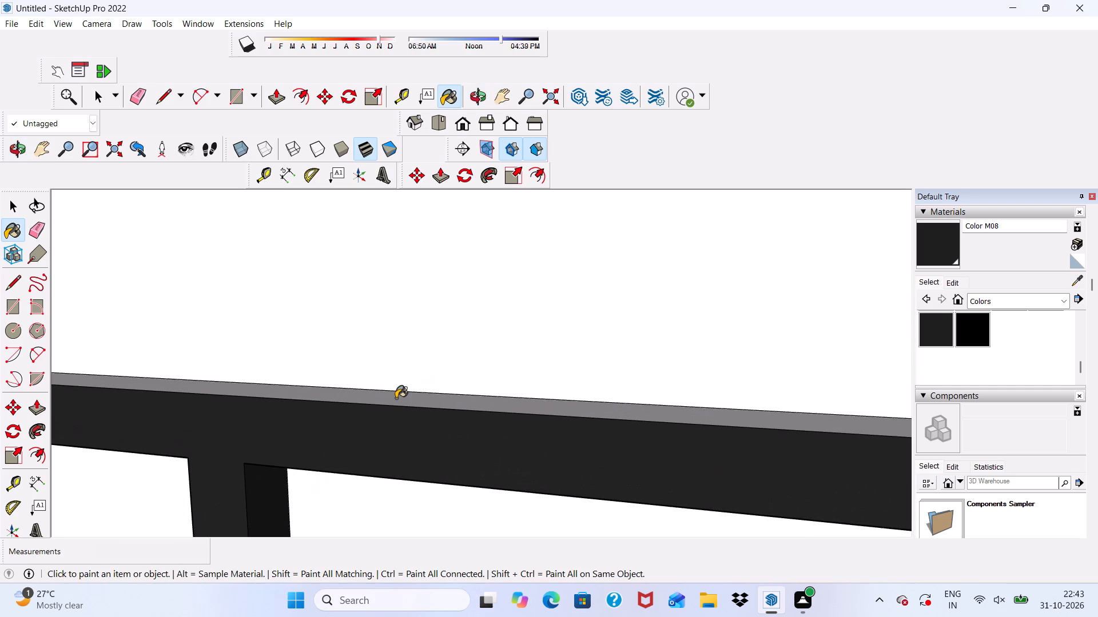
pyautogui.click(396, 398)
pyautogui.scroll(-17, 397, 400)
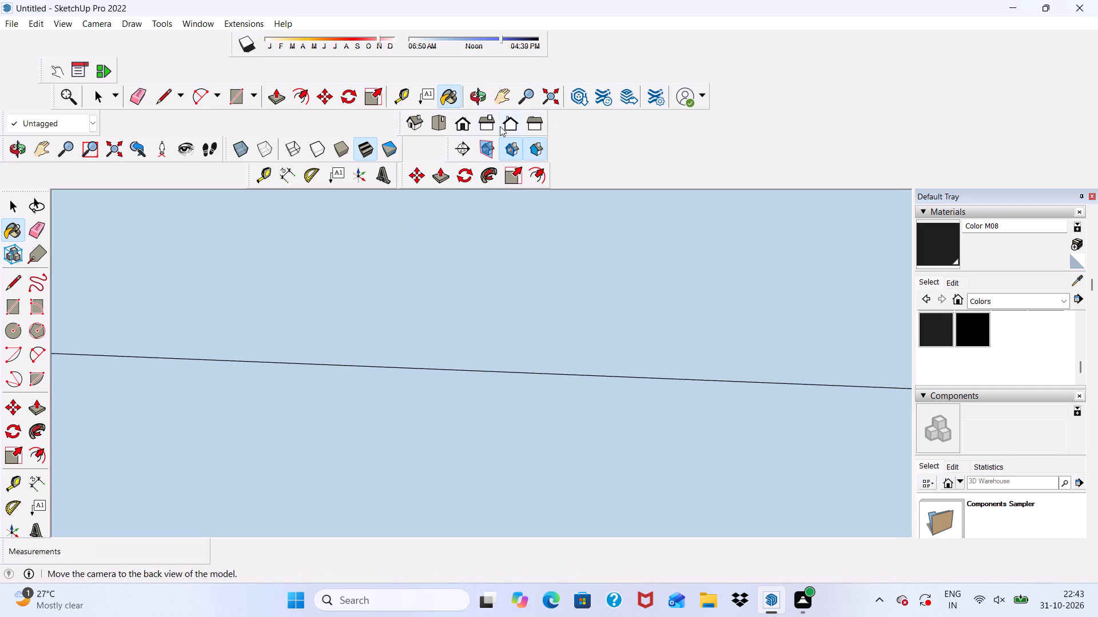
# Examine the top and side edges of the near-black balcony window frame for faces still missing Color M08.
pyautogui.click(463, 130)
pyautogui.scroll(-15, 479, 214)
pyautogui.scroll(5, 511, 412)
pyautogui.scroll(-1, 535, 432)
pyautogui.scroll(4, 599, 447)
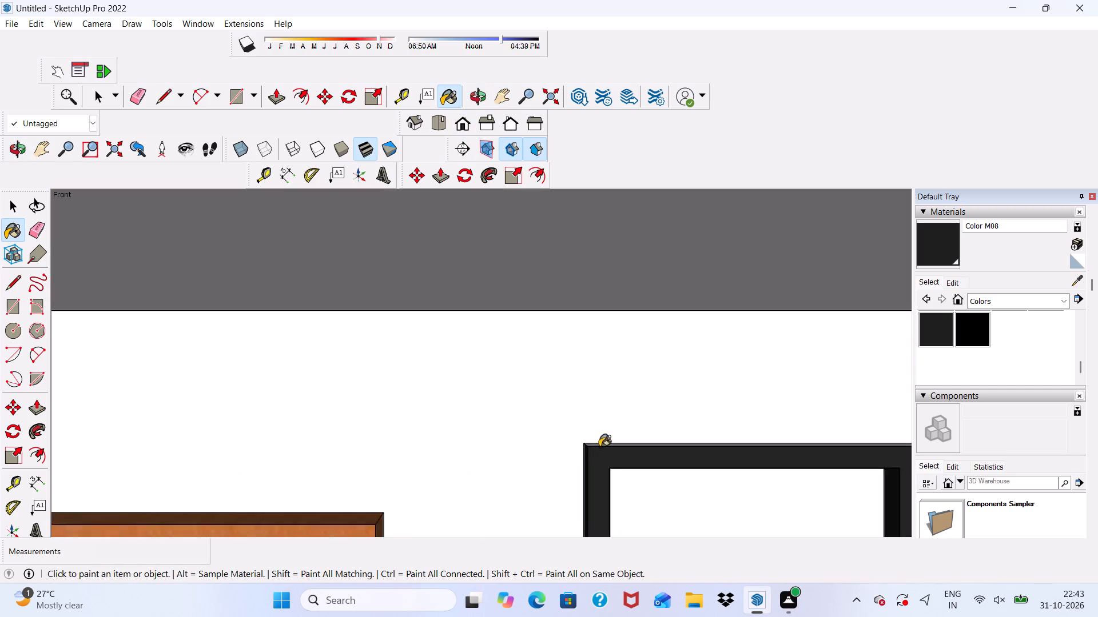
pyautogui.scroll(2, 599, 447)
pyautogui.moveTo(600, 446); pyautogui.dragTo(614, 474, button='middle')
pyautogui.moveTo(615, 448); pyautogui.dragTo(615, 371, button='middle')
pyautogui.scroll(-4, 511, 293)
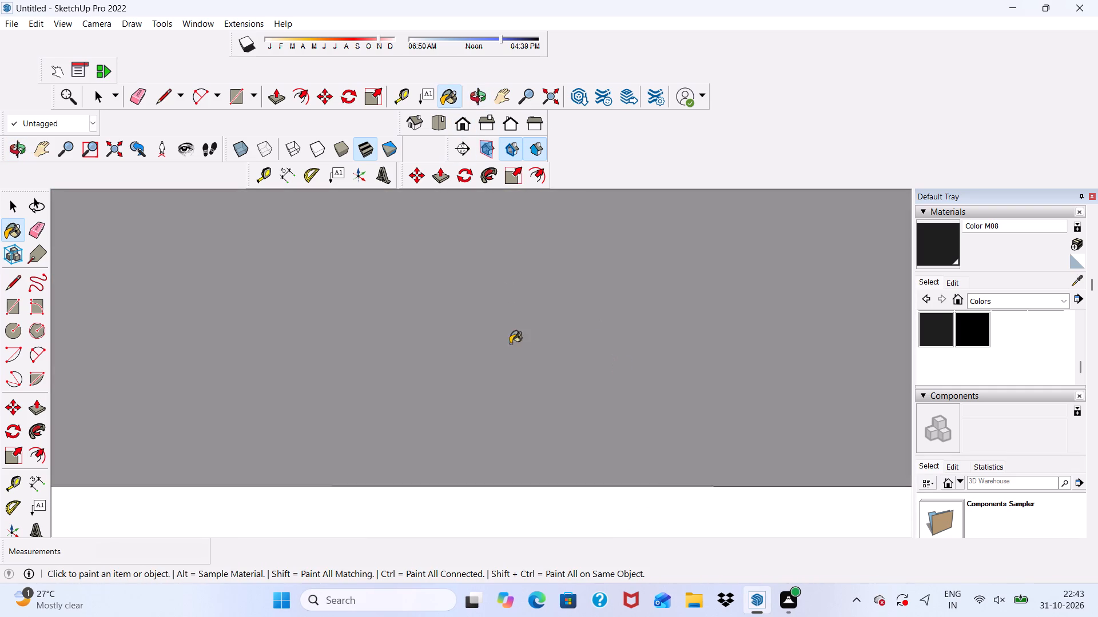
pyautogui.scroll(-19, 510, 343)
pyautogui.scroll(-12, 352, 343)
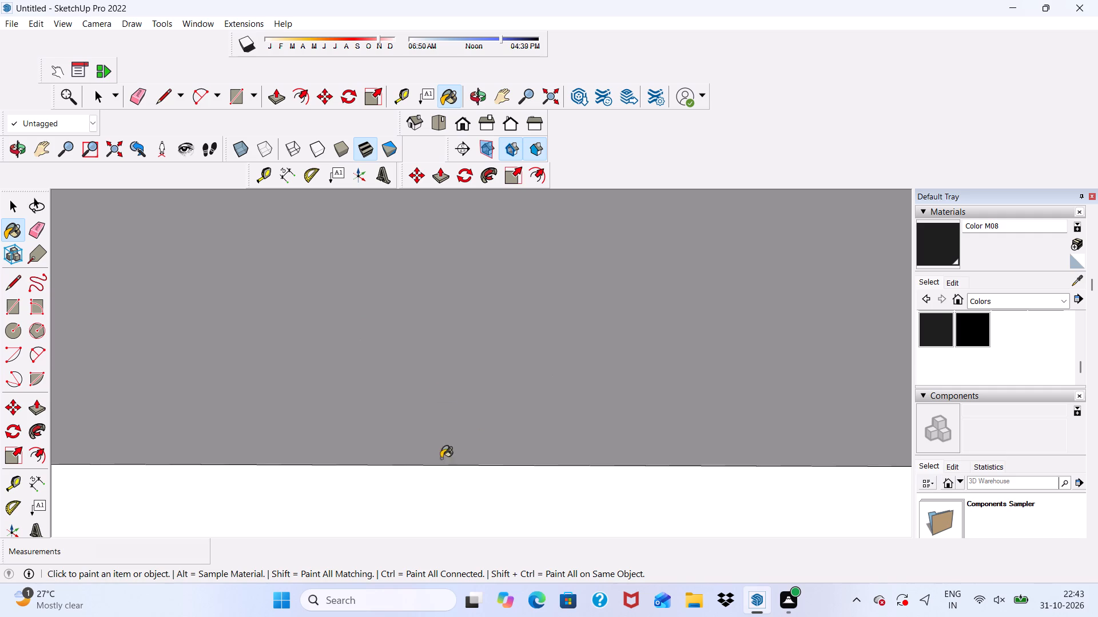
pyautogui.scroll(-10, 441, 458)
pyautogui.scroll(1, 583, 410)
pyautogui.scroll(-9, 575, 425)
pyautogui.scroll(10, 580, 468)
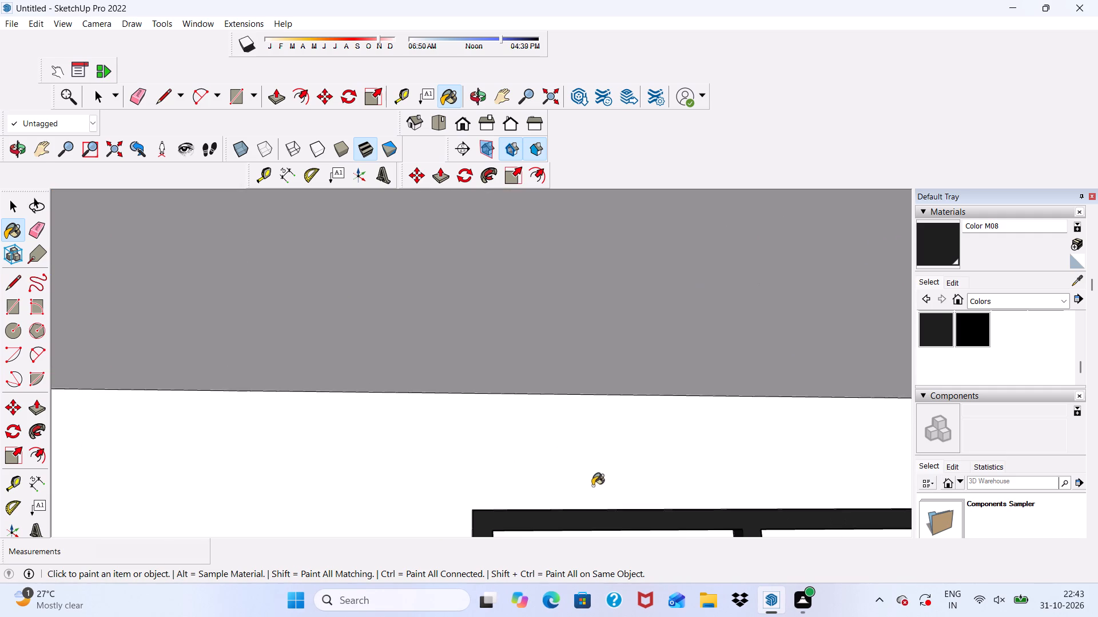
pyautogui.moveTo(592, 486); pyautogui.dragTo(602, 481, button='middle')
pyautogui.scroll(1, 615, 433)
pyautogui.scroll(-3, 616, 346)
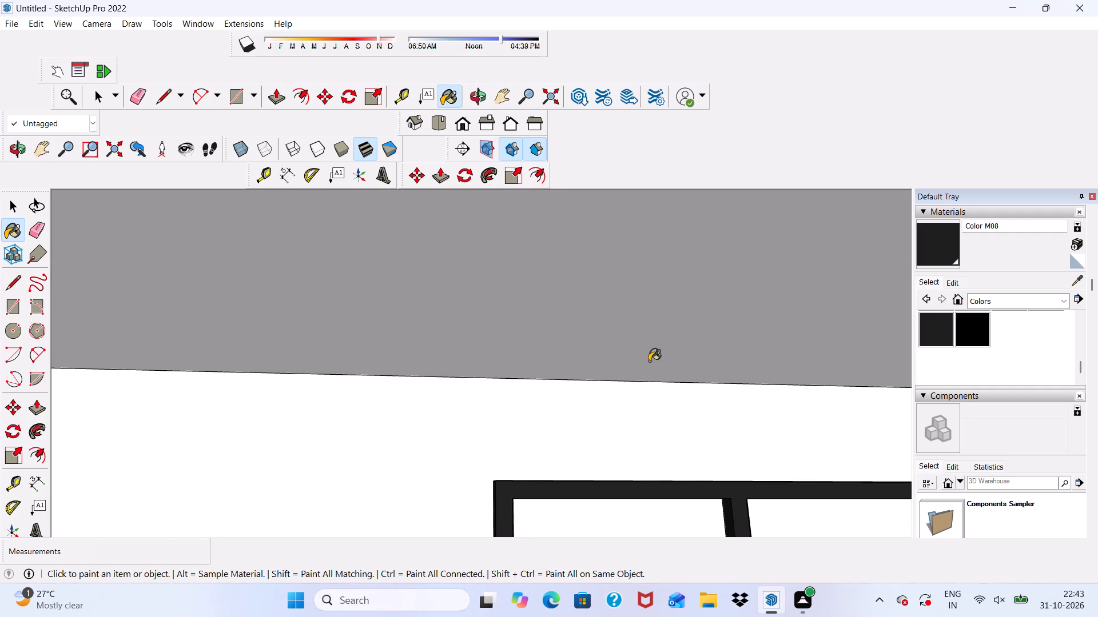
pyautogui.scroll(-6, 649, 361)
pyautogui.moveTo(491, 473); pyautogui.dragTo(662, 498, button='middle')
pyautogui.scroll(10, 599, 428)
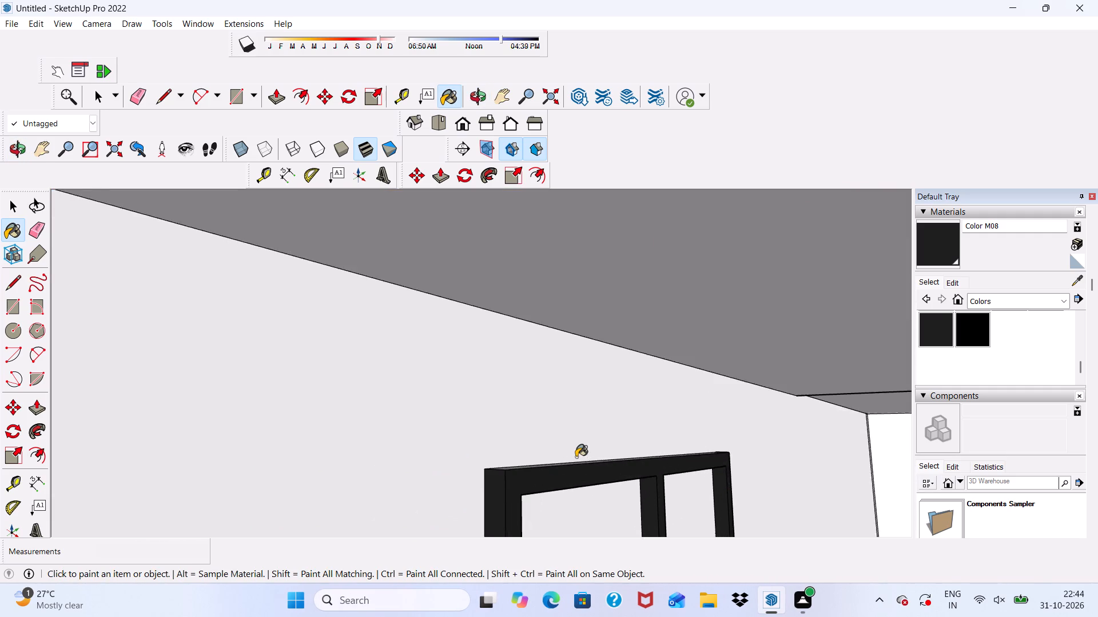
pyautogui.moveTo(576, 458); pyautogui.dragTo(546, 500, button='middle')
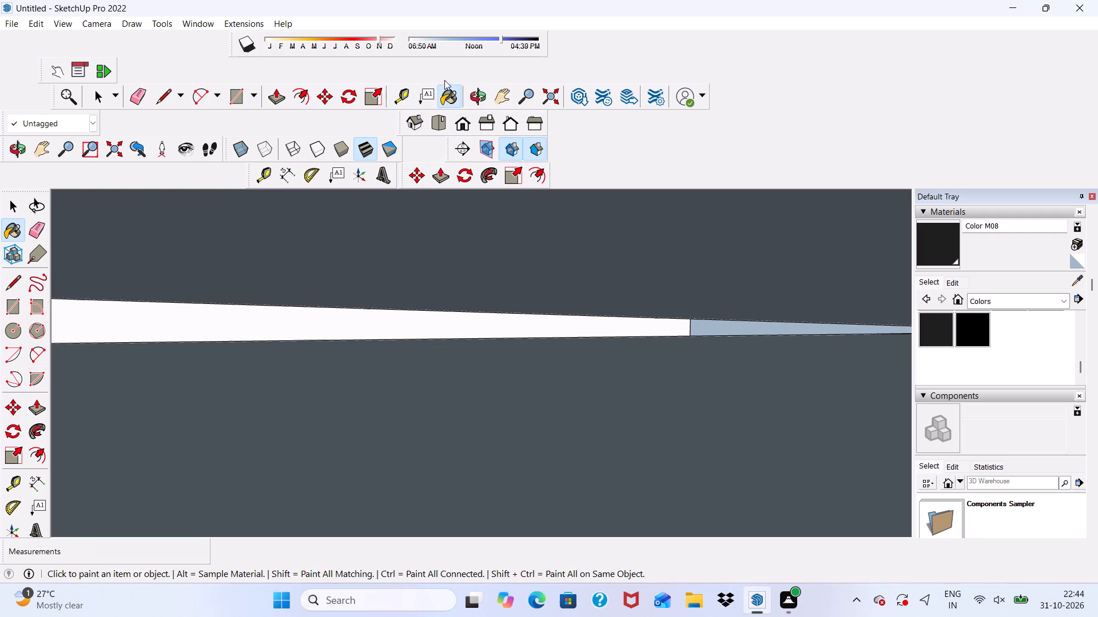
# Examine the whole facade floor by floor for balcony window frames still missing the near-black colour.
pyautogui.click(460, 116)
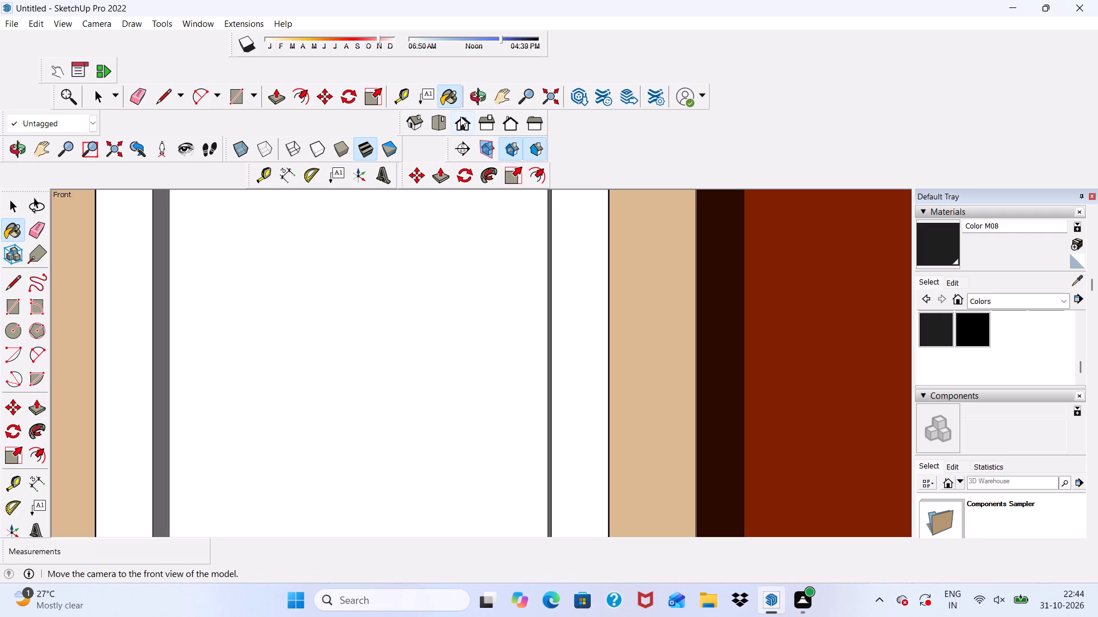
pyautogui.scroll(-9, 463, 122)
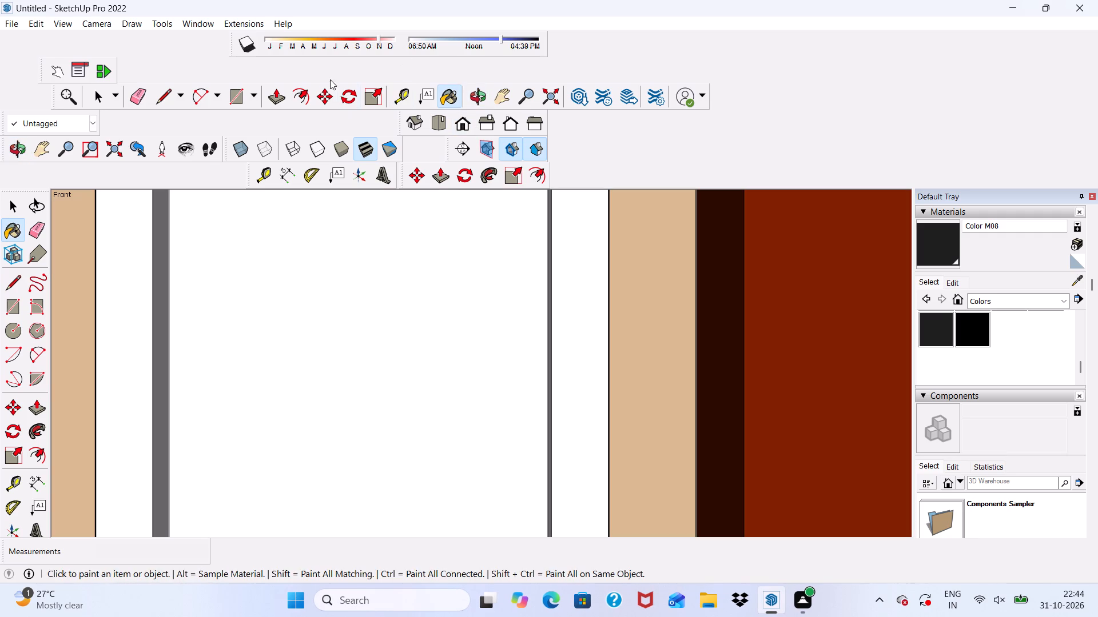
pyautogui.scroll(-1, 333, 124)
pyautogui.scroll(-10, 362, 169)
pyautogui.scroll(-2, 447, 143)
pyautogui.scroll(-6, 356, 82)
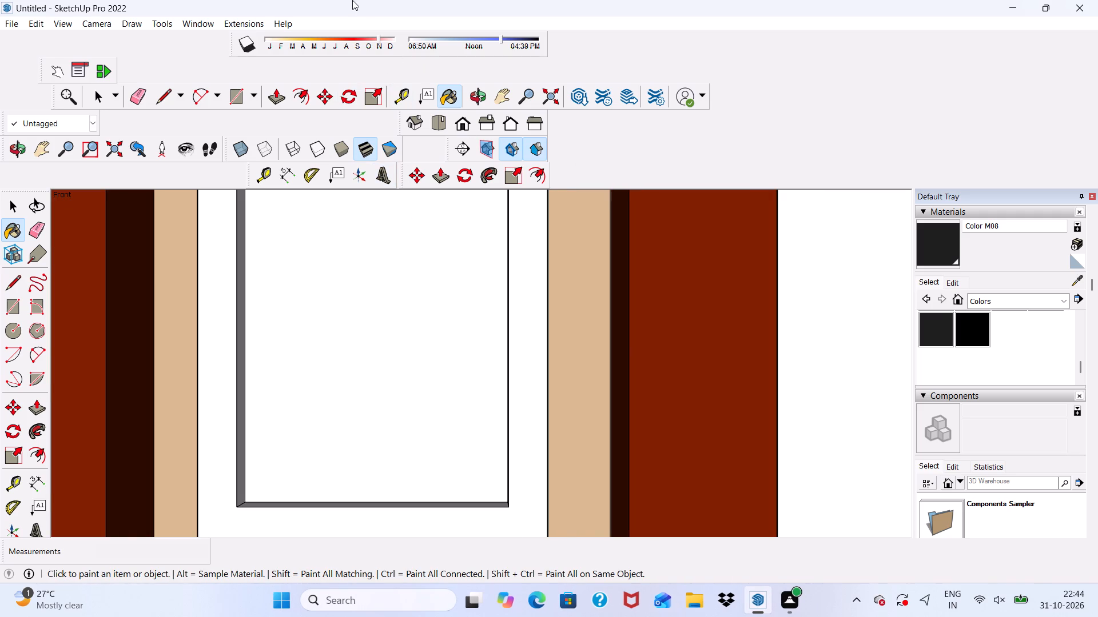
pyautogui.scroll(-14, 458, 226)
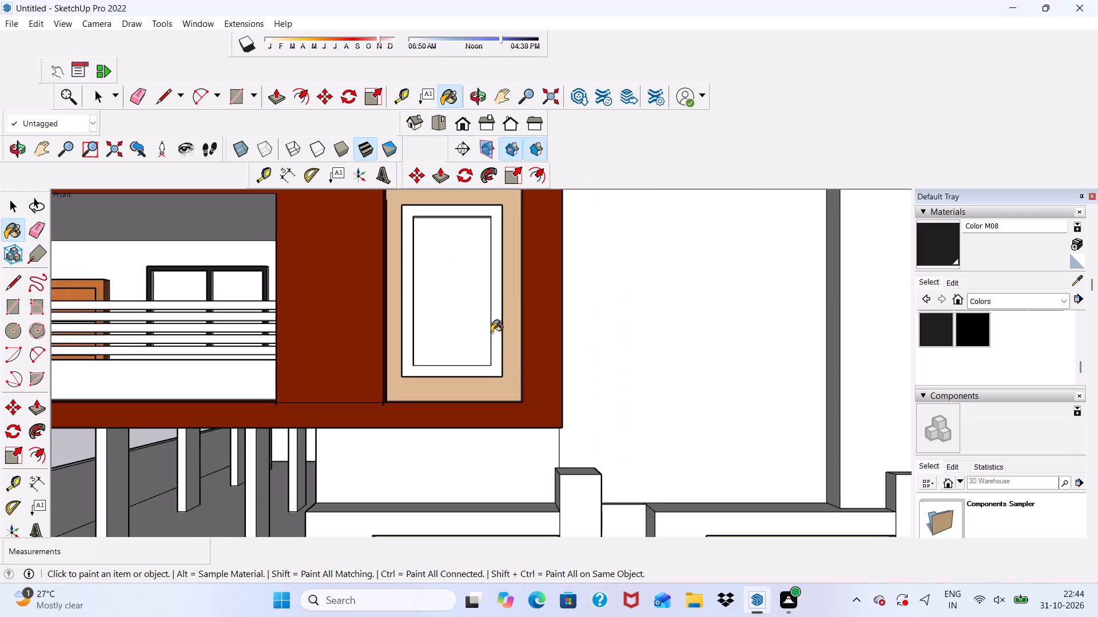
pyautogui.scroll(5, 498, 286)
pyautogui.scroll(-14, 500, 296)
pyautogui.scroll(3, 379, 302)
pyautogui.moveTo(385, 300); pyautogui.dragTo(411, 363, button='middle')
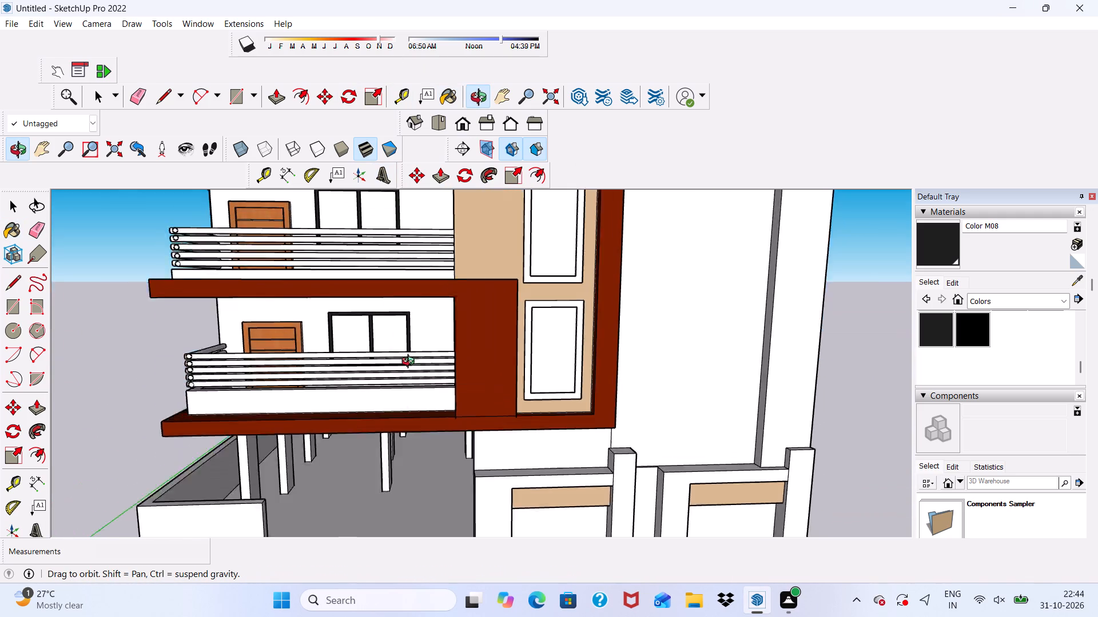
pyautogui.moveTo(411, 363); pyautogui.dragTo(348, 433, button='middle')
pyautogui.scroll(-11, 400, 301)
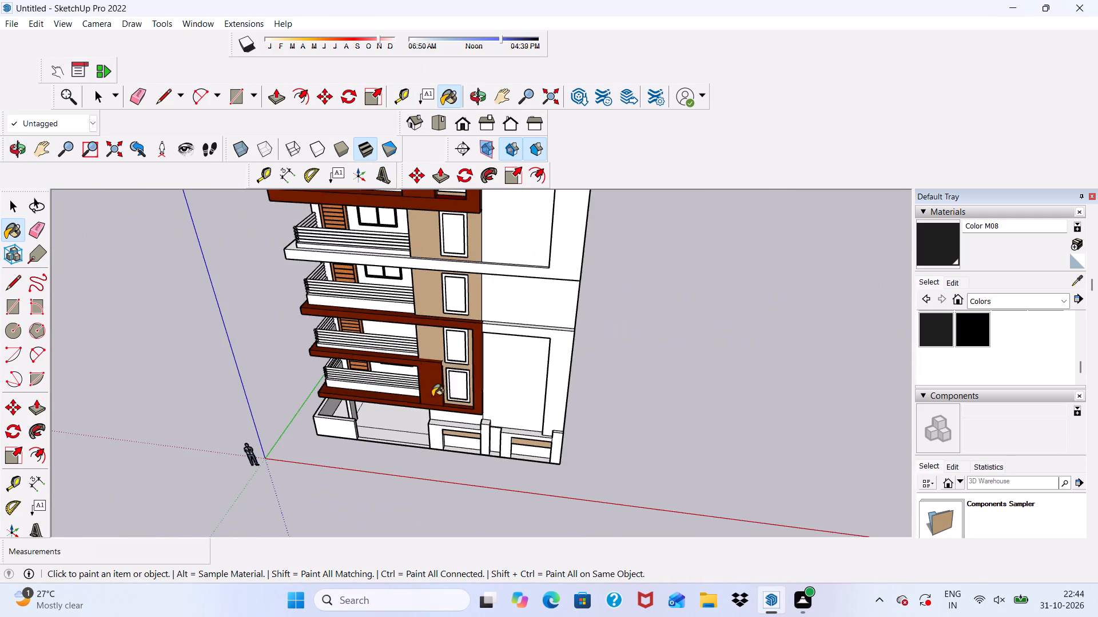
pyautogui.scroll(5, 357, 247)
pyautogui.scroll(-5, 357, 243)
pyautogui.moveTo(388, 318); pyautogui.dragTo(421, 383, button='middle')
pyautogui.scroll(-5, 412, 263)
pyautogui.moveTo(412, 292); pyautogui.dragTo(448, 186, button='middle')
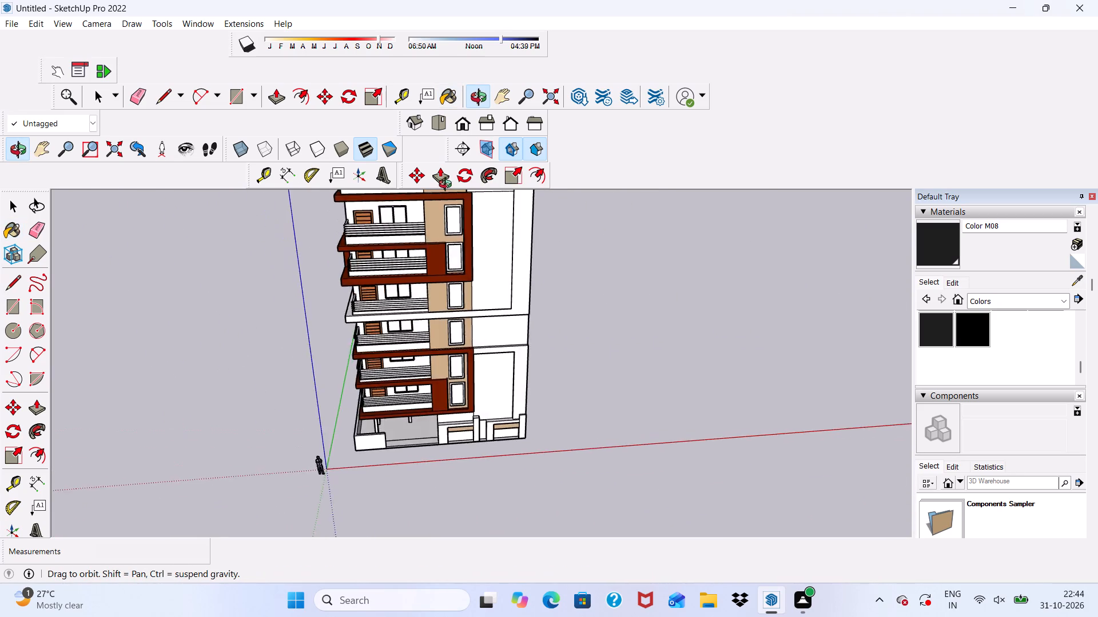
pyautogui.moveTo(448, 186); pyautogui.dragTo(453, 326, button='middle')
pyautogui.scroll(6, 432, 267)
pyautogui.scroll(-1, 423, 283)
pyautogui.moveTo(412, 319); pyautogui.dragTo(422, 194, button='middle')
pyautogui.scroll(1, 423, 193)
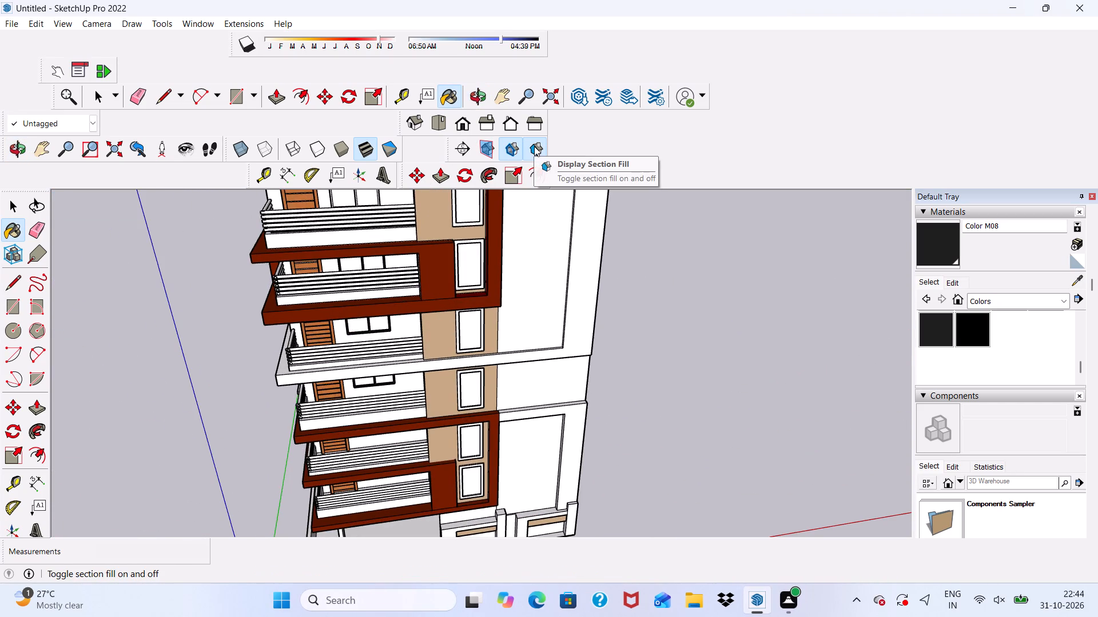
pyautogui.scroll(-2, 503, 113)
pyautogui.scroll(-2, 528, 323)
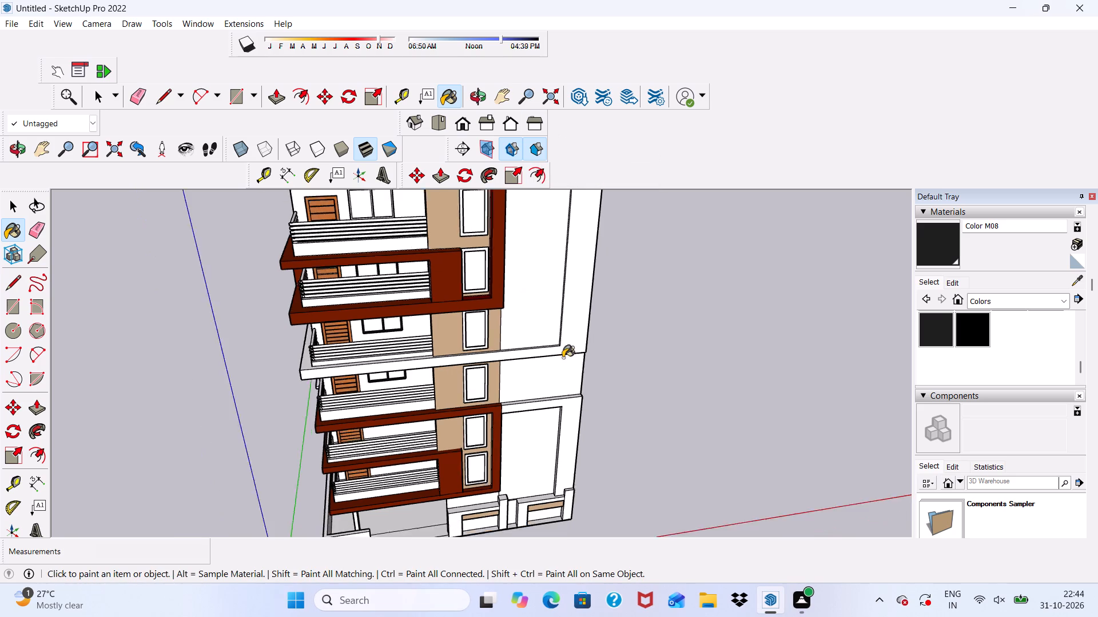
pyautogui.scroll(-8, 563, 358)
pyautogui.moveTo(500, 331); pyautogui.dragTo(557, 214, button='middle')
# Paint the front face and the inner side farthest from the door of the topmost balcony's window frame with Color M08.
pyautogui.scroll(12, 563, 271)
pyautogui.moveTo(392, 362); pyautogui.dragTo(412, 394, button='middle')
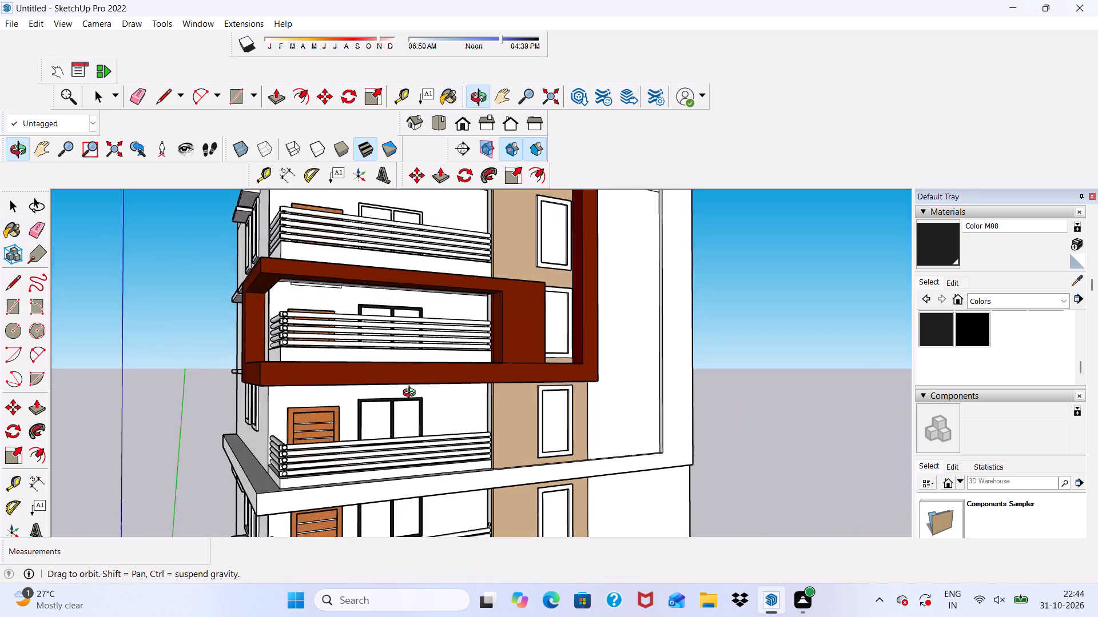
pyautogui.moveTo(412, 394); pyautogui.dragTo(427, 398, button='middle')
pyautogui.scroll(9, 379, 259)
pyautogui.scroll(-7, 420, 307)
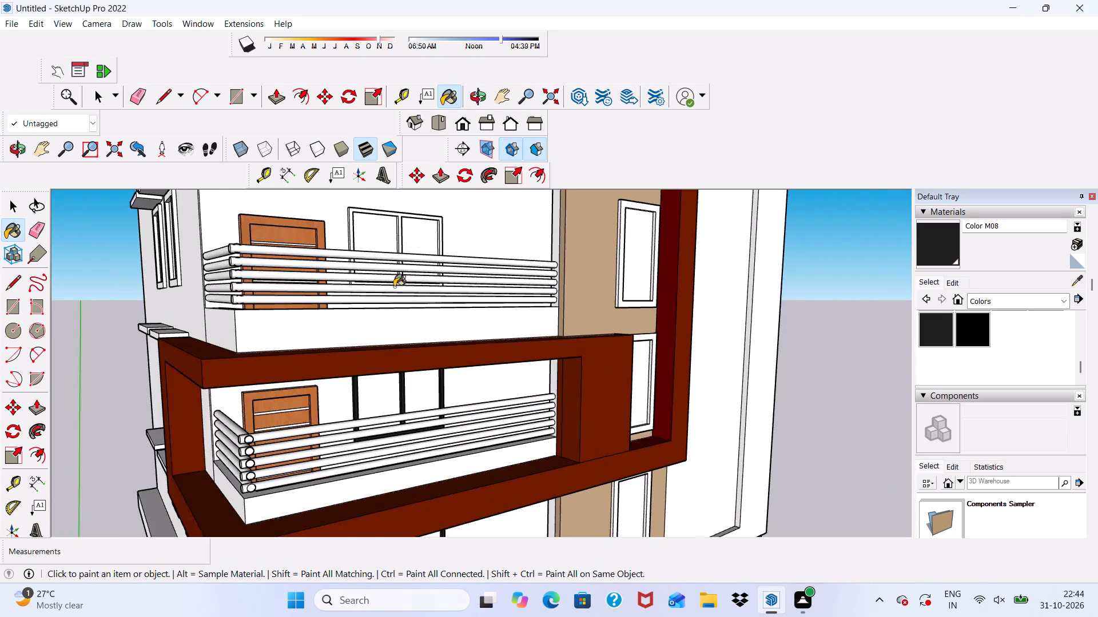
pyautogui.scroll(-2, 394, 287)
pyautogui.scroll(18, 387, 249)
pyautogui.click(420, 245)
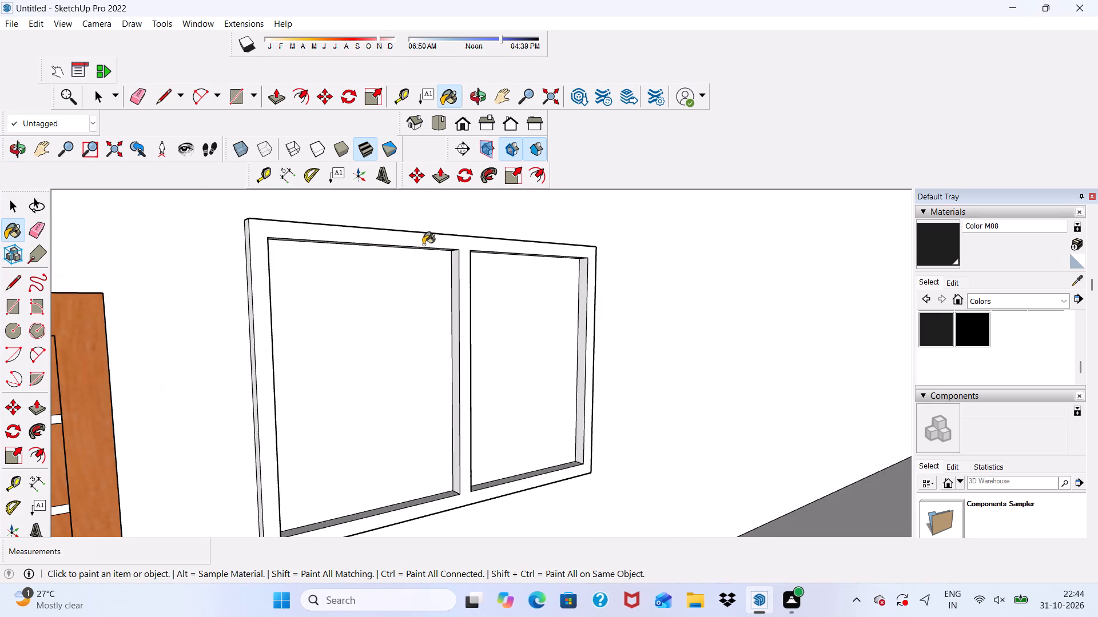
pyautogui.scroll(4, 474, 281)
pyautogui.moveTo(483, 290); pyautogui.dragTo(454, 287, button='middle')
pyautogui.scroll(4, 638, 319)
pyautogui.click(647, 315)
# Paint both panes' top inner undersides and the mullion's door-facing side on the topmost balcony's window frame with Color M08.
pyautogui.scroll(-5, 437, 305)
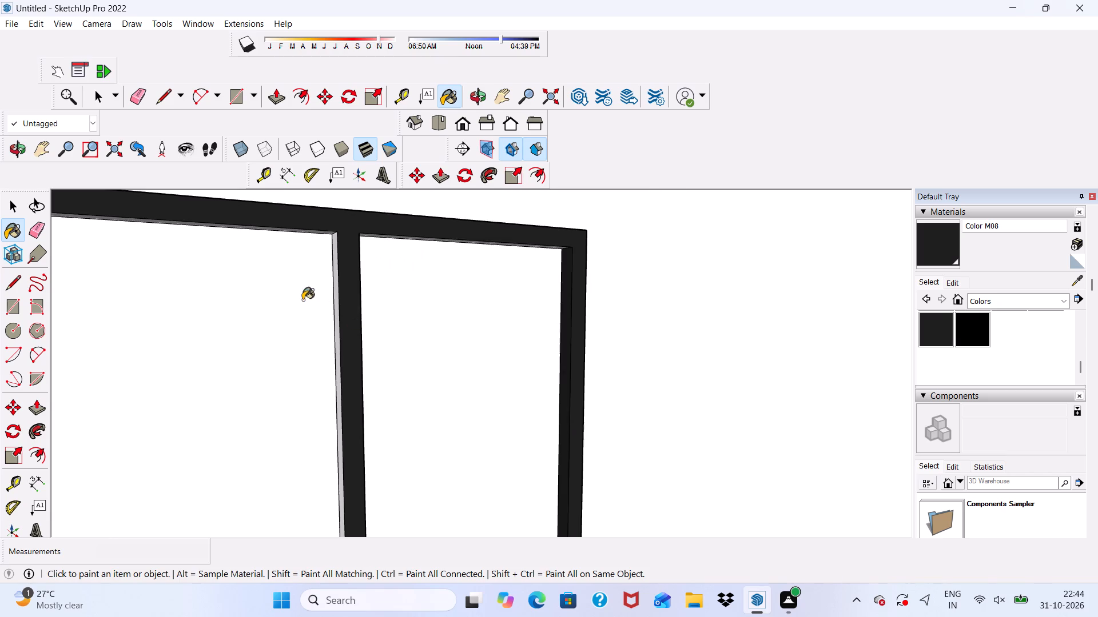
pyautogui.moveTo(298, 267); pyautogui.dragTo(321, 154, button='middle')
pyautogui.scroll(4, 367, 237)
pyautogui.click(417, 246)
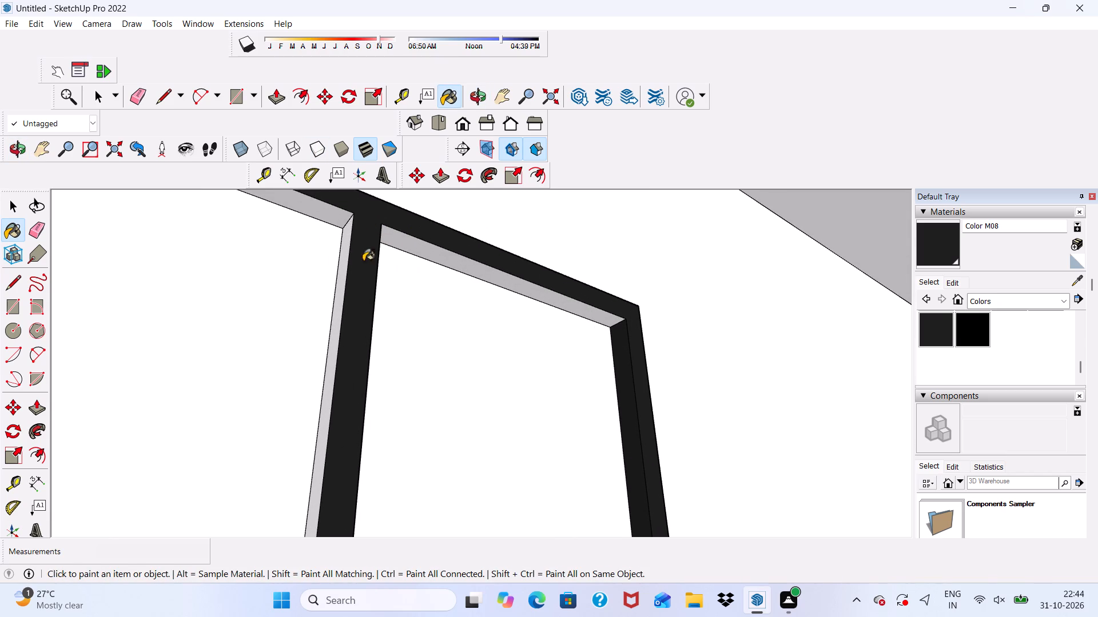
pyautogui.scroll(3, 335, 268)
pyautogui.moveTo(341, 270); pyautogui.dragTo(352, 271)
pyautogui.click(346, 257)
pyautogui.click(348, 198)
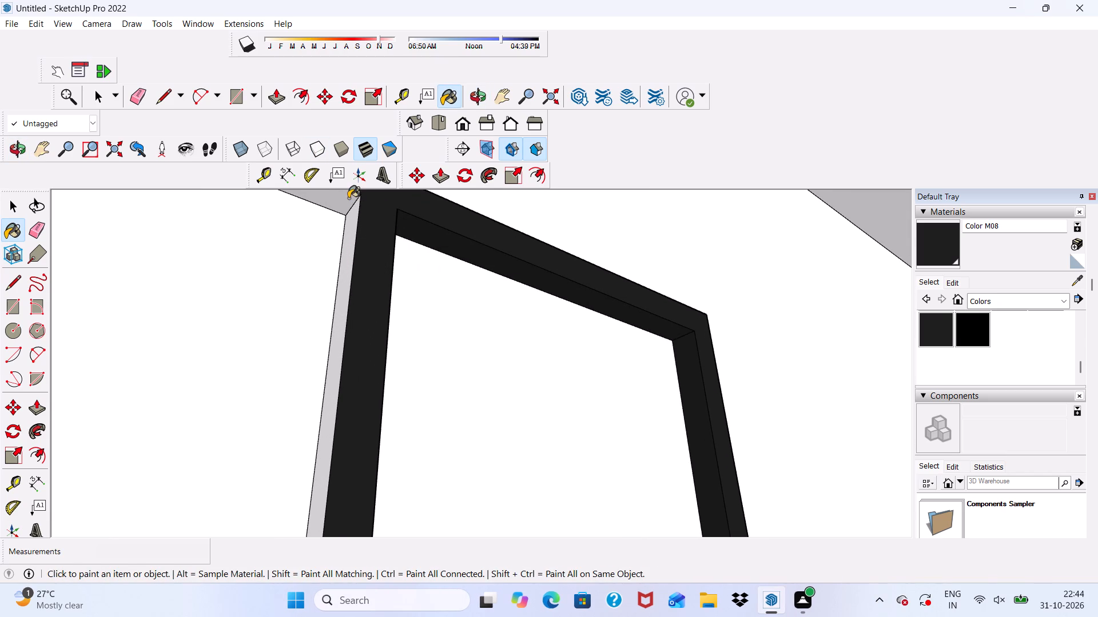
# Paint the outer side farthest from the door on the topmost balcony's window frame with Color M08.
pyautogui.scroll(-10, 366, 232)
pyautogui.click(449, 118)
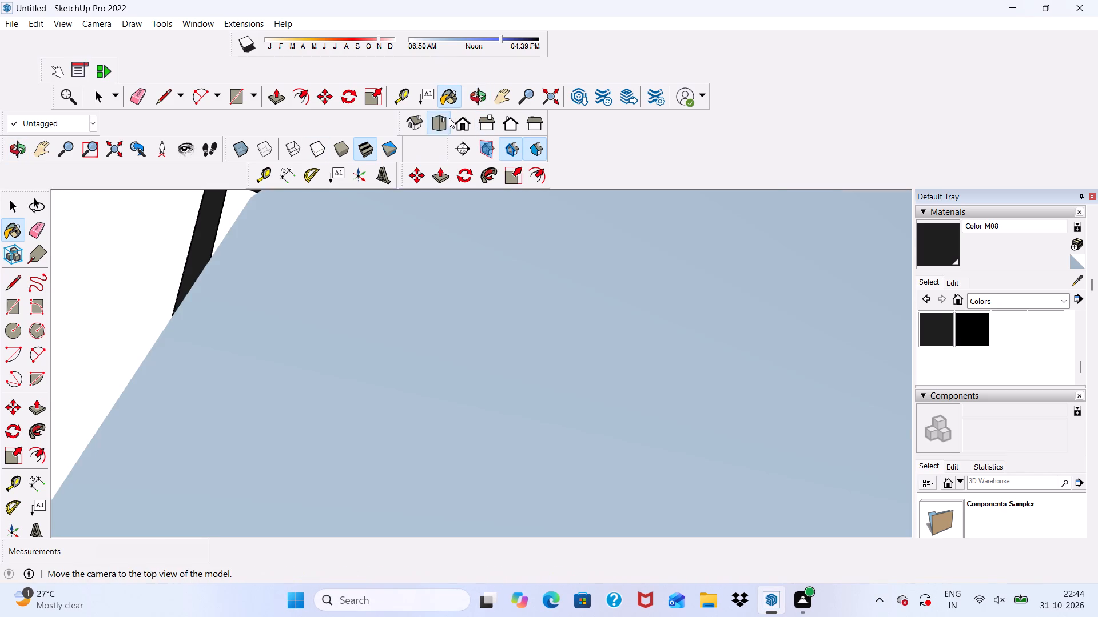
pyautogui.scroll(-11, 445, 193)
pyautogui.scroll(1, 512, 271)
pyautogui.scroll(-5, 467, 230)
pyautogui.moveTo(527, 414); pyautogui.dragTo(524, 147, button='middle')
pyautogui.scroll(2, 494, 258)
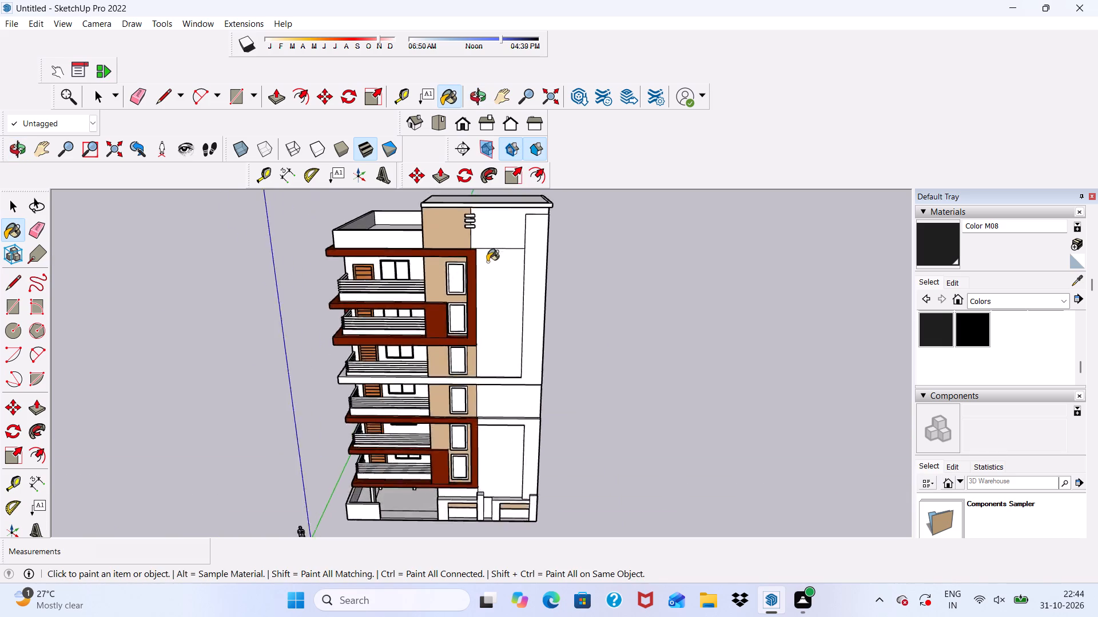
pyautogui.scroll(15, 487, 262)
pyautogui.scroll(-1, 377, 253)
pyautogui.scroll(10, 385, 265)
pyautogui.moveTo(399, 294); pyautogui.dragTo(314, 269, button='middle')
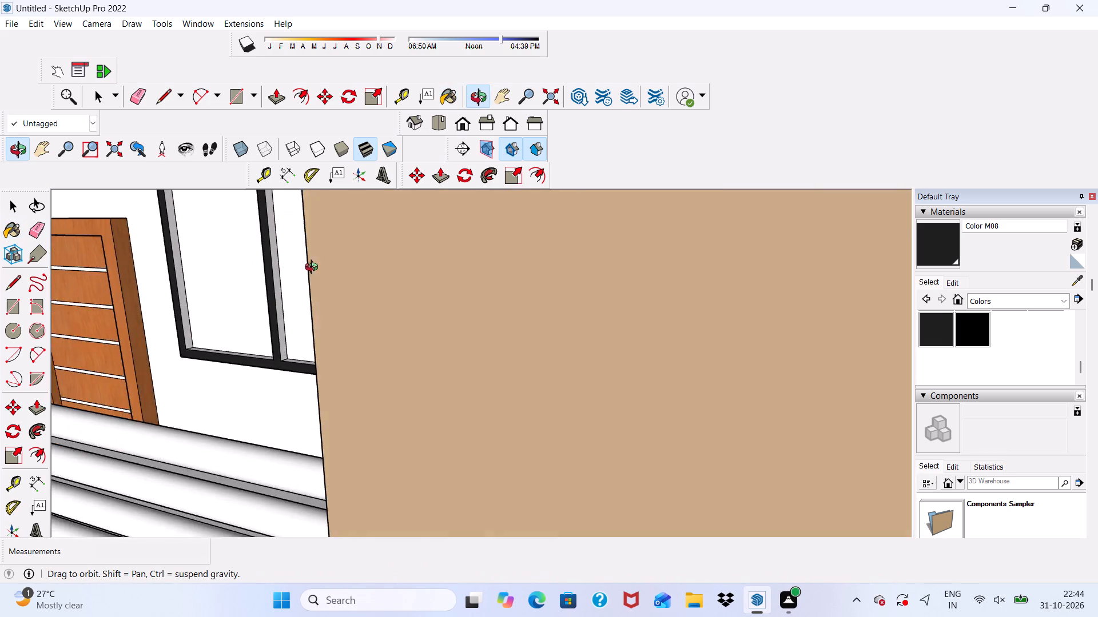
pyautogui.moveTo(314, 269); pyautogui.dragTo(372, 262, button='middle')
pyautogui.scroll(13, 369, 281)
pyautogui.click(353, 298)
pyautogui.scroll(-5, 341, 242)
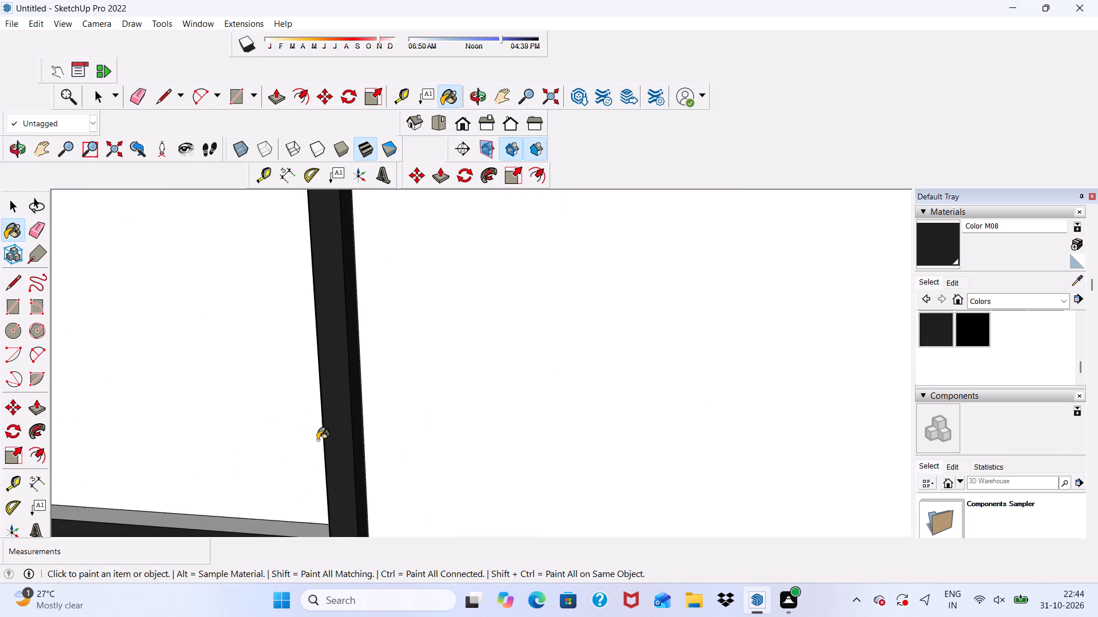
# Paint the bottom inner face of the pane farthest from the door and the mullion side facing that pane with Color M08.
pyautogui.scroll(4, 305, 500)
pyautogui.click(305, 487)
pyautogui.scroll(-4, 305, 419)
pyautogui.moveTo(313, 418); pyautogui.dragTo(280, 386, button='middle')
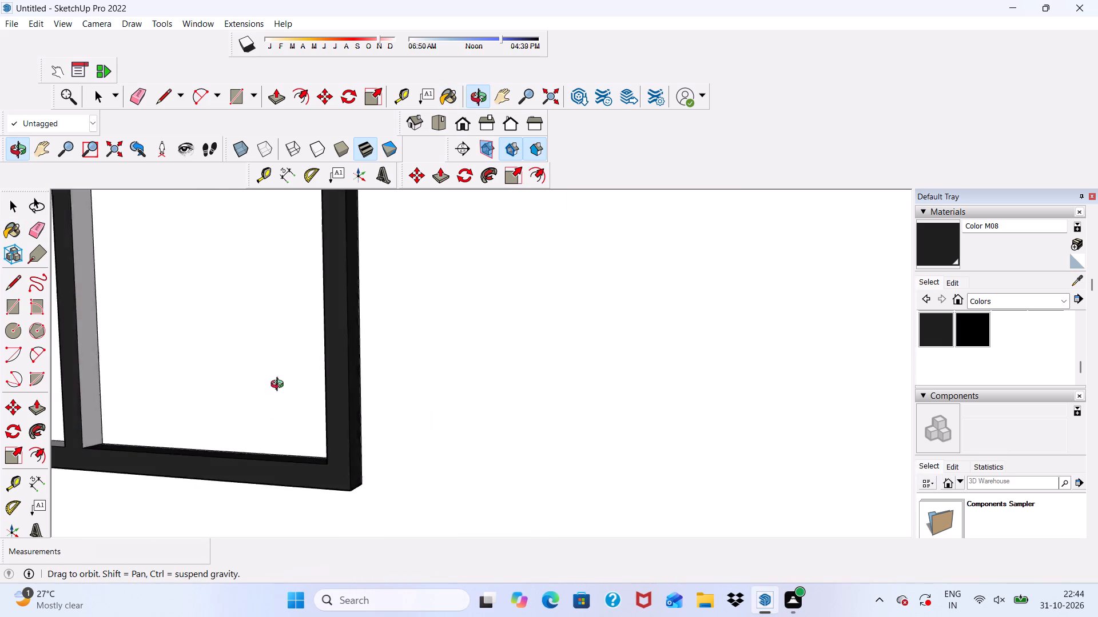
pyautogui.moveTo(280, 386); pyautogui.dragTo(225, 386, button='middle')
pyautogui.scroll(6, 196, 371)
pyautogui.click(172, 326)
pyautogui.scroll(-5, 230, 255)
# Paint the bottom inner face of the pane nearest the door and the frame's adjoining door-side inner face with Color M08.
pyautogui.scroll(4, 121, 398)
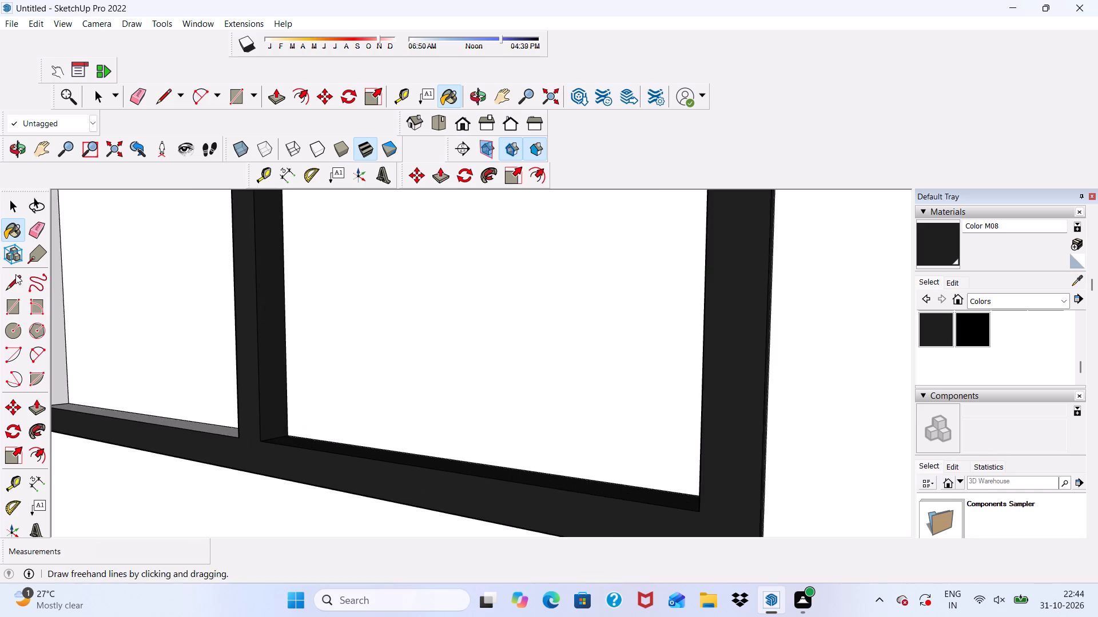
pyautogui.scroll(-3, 79, 295)
pyautogui.scroll(2, 184, 430)
pyautogui.moveTo(205, 394); pyautogui.dragTo(218, 430, button='middle')
pyautogui.scroll(5, 167, 387)
pyautogui.click(167, 382)
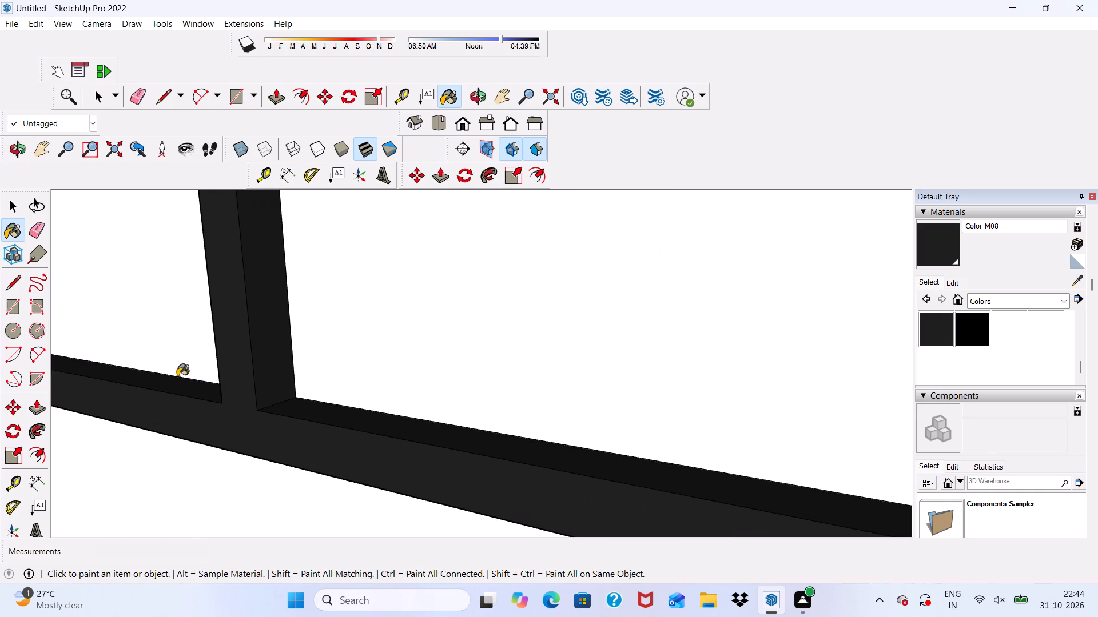
pyautogui.scroll(-11, 192, 375)
pyautogui.scroll(6, 104, 356)
pyautogui.click(131, 318)
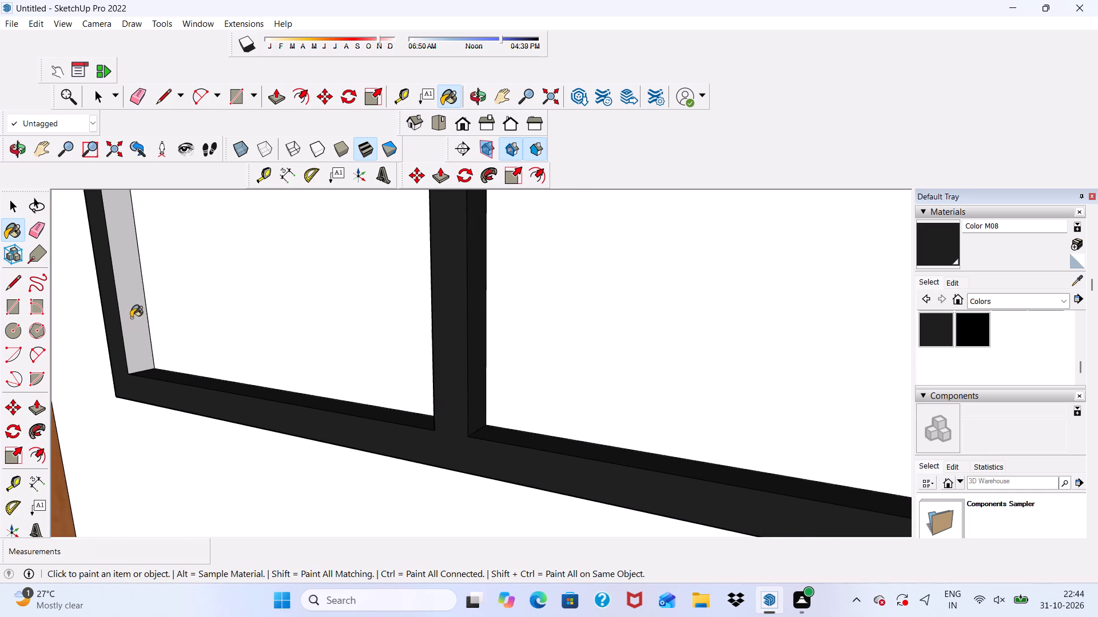
# Paint the outer side nearest the door on the topmost balcony's window frame with Color M08.
pyautogui.scroll(-11, 155, 335)
pyautogui.moveTo(329, 391); pyautogui.dragTo(467, 314, button='middle')
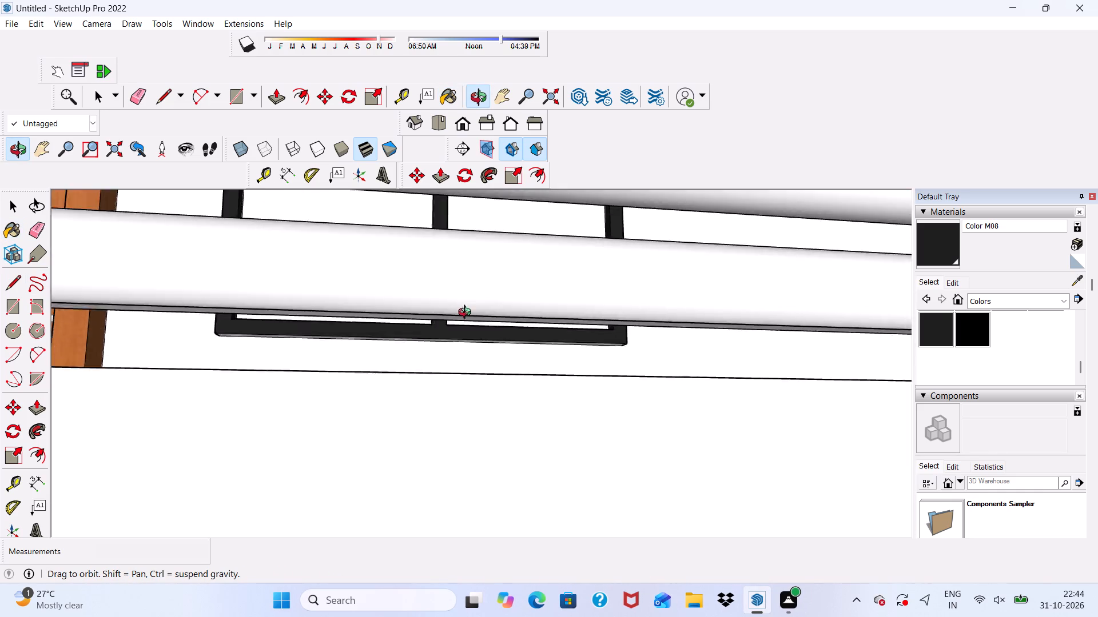
pyautogui.moveTo(467, 314); pyautogui.dragTo(503, 365, button='middle')
pyautogui.scroll(-12, 503, 365)
pyautogui.scroll(6, 416, 310)
pyautogui.scroll(-3, 426, 259)
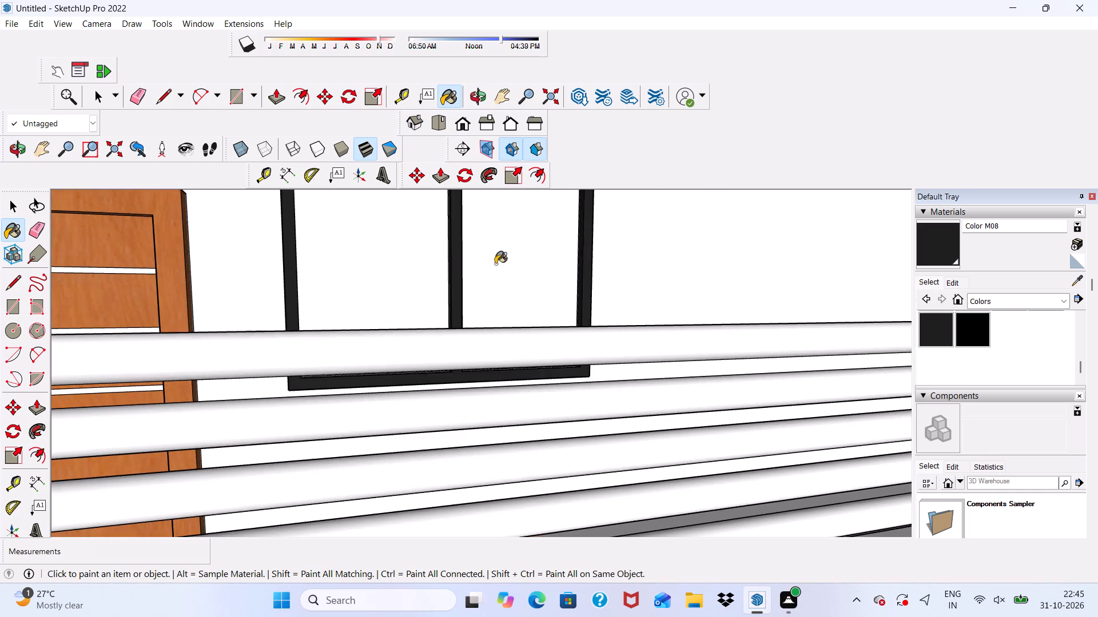
pyautogui.scroll(-4, 495, 264)
pyautogui.moveTo(456, 226); pyautogui.dragTo(445, 173, button='middle')
pyautogui.scroll(5, 470, 221)
pyautogui.scroll(-1, 472, 228)
pyautogui.scroll(3, 519, 243)
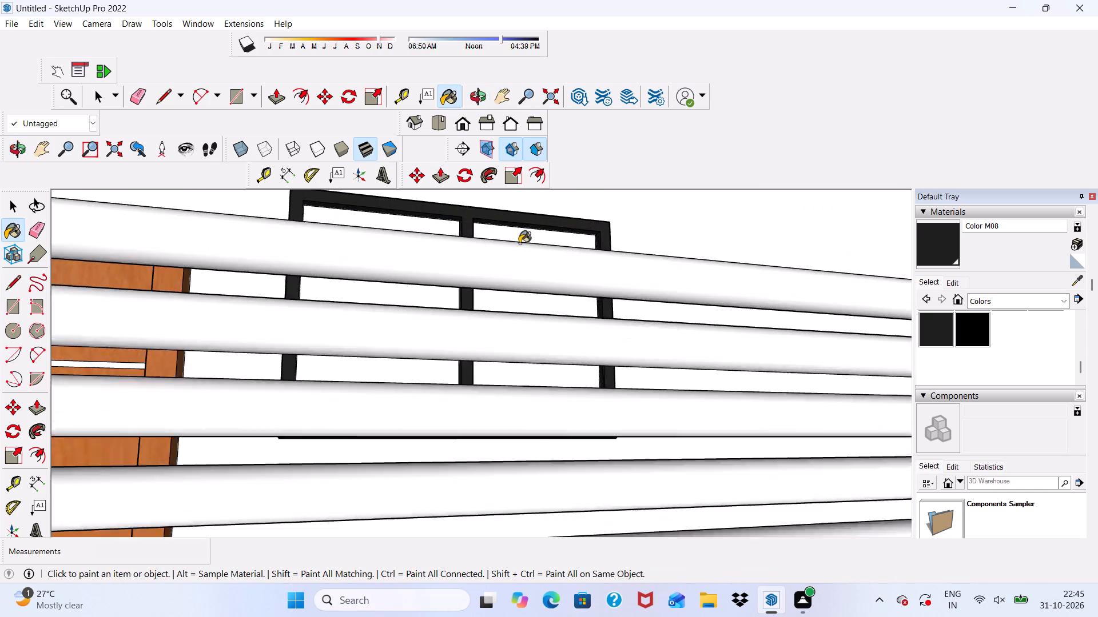
pyautogui.scroll(5, 519, 243)
pyautogui.scroll(-7, 387, 227)
pyautogui.moveTo(433, 255); pyautogui.dragTo(587, 363, button='middle')
pyautogui.scroll(1, 166, 338)
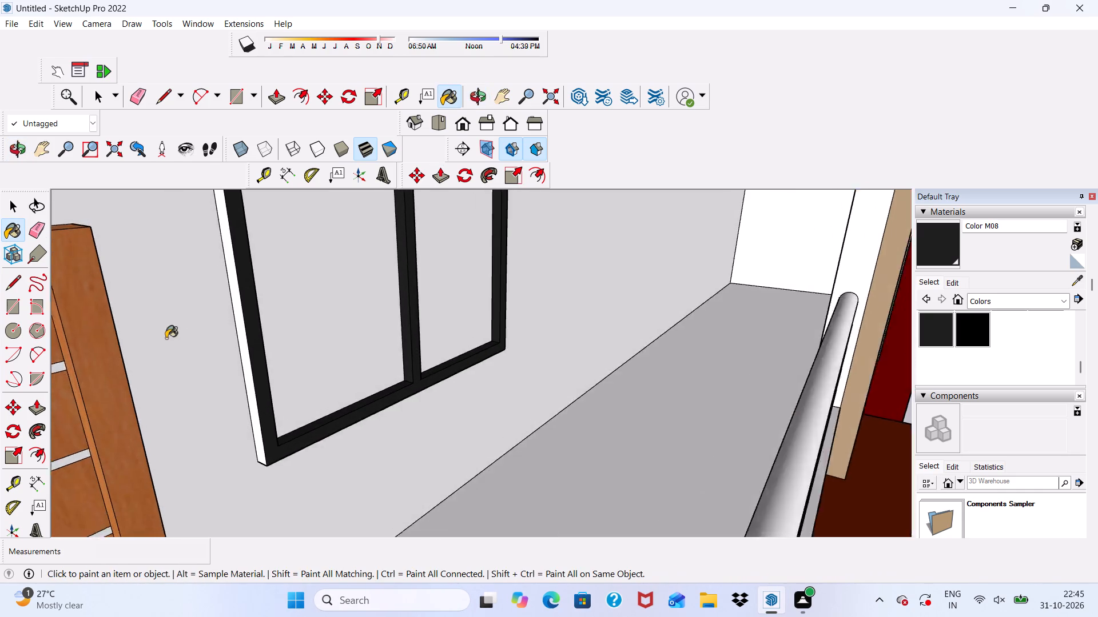
pyautogui.scroll(5, 166, 338)
pyautogui.scroll(-1, 257, 332)
pyautogui.click(254, 333)
pyautogui.scroll(-3, 306, 336)
pyautogui.moveTo(483, 378); pyautogui.dragTo(460, 385, button='middle')
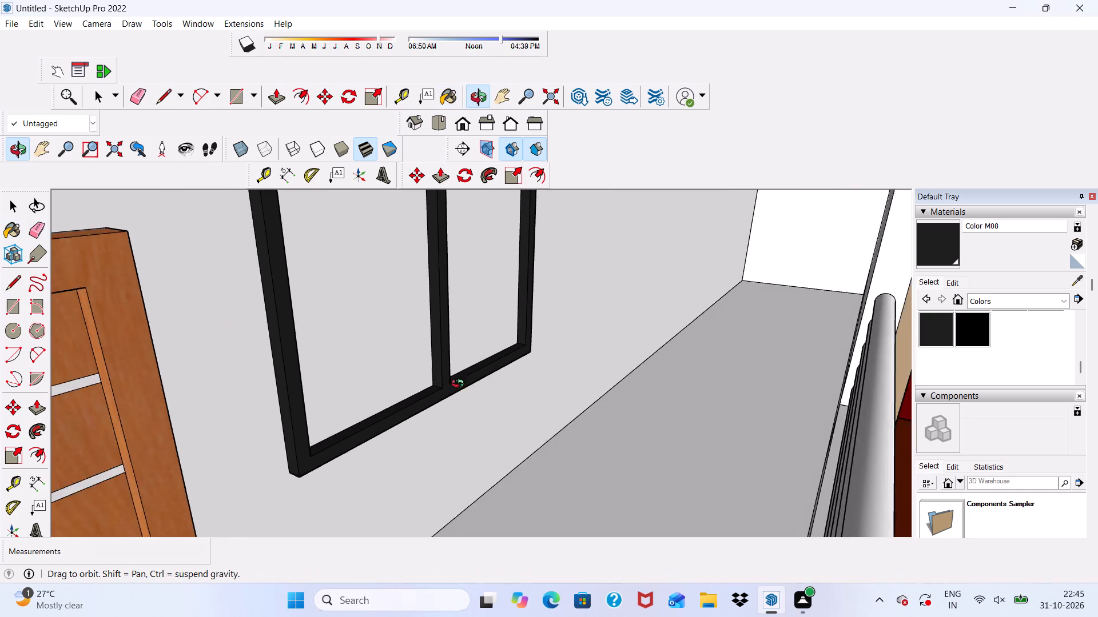
# Paint the outer top face of the topmost balcony's window frame with Color M08.
pyautogui.moveTo(460, 385); pyautogui.dragTo(231, 375, button='middle')
pyautogui.scroll(-10, 321, 286)
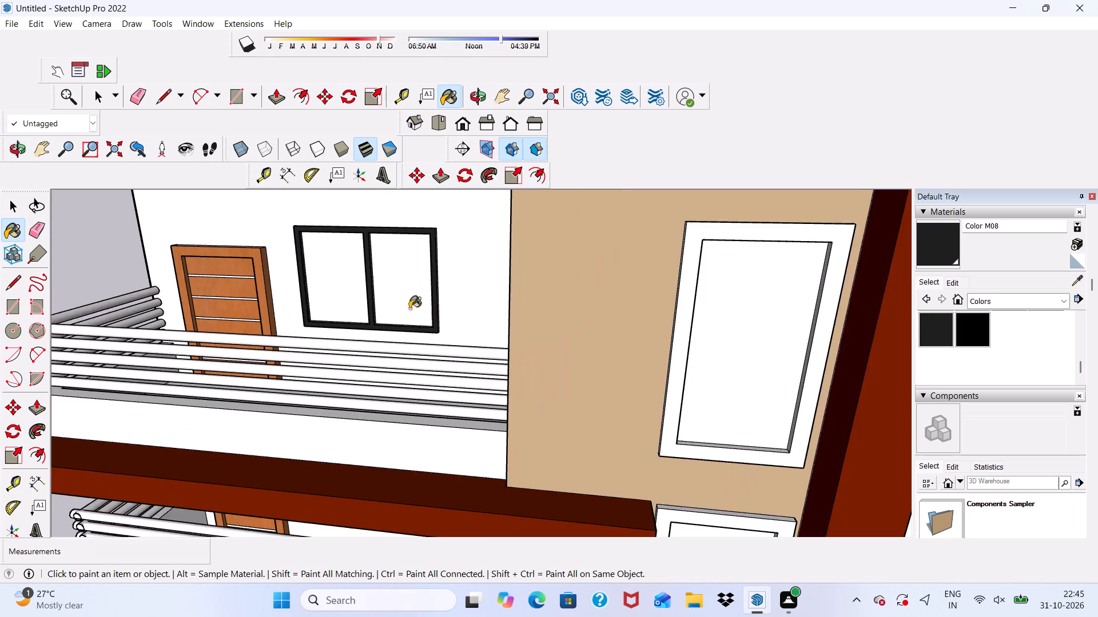
pyautogui.scroll(17, 344, 256)
pyautogui.moveTo(365, 227); pyautogui.dragTo(377, 254, button='middle')
pyautogui.scroll(5, 377, 254)
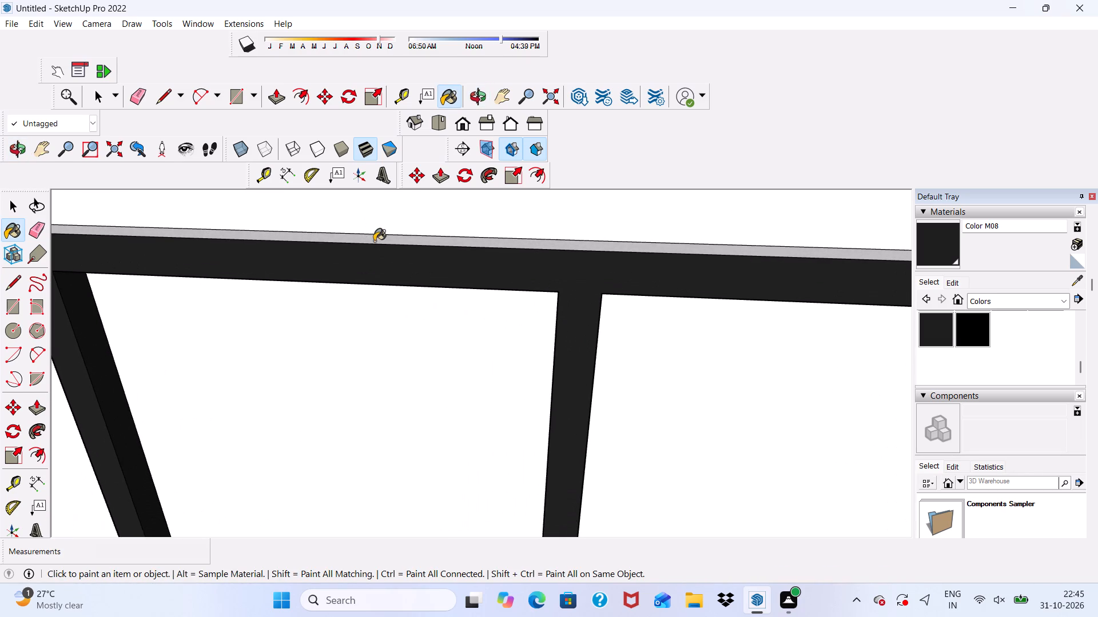
pyautogui.click(374, 241)
# Review the balcony window frames on all floors, from the front elevation and in perspective.
pyautogui.scroll(-9, 282, 241)
pyautogui.moveTo(674, 359); pyautogui.dragTo(504, 313, button='middle')
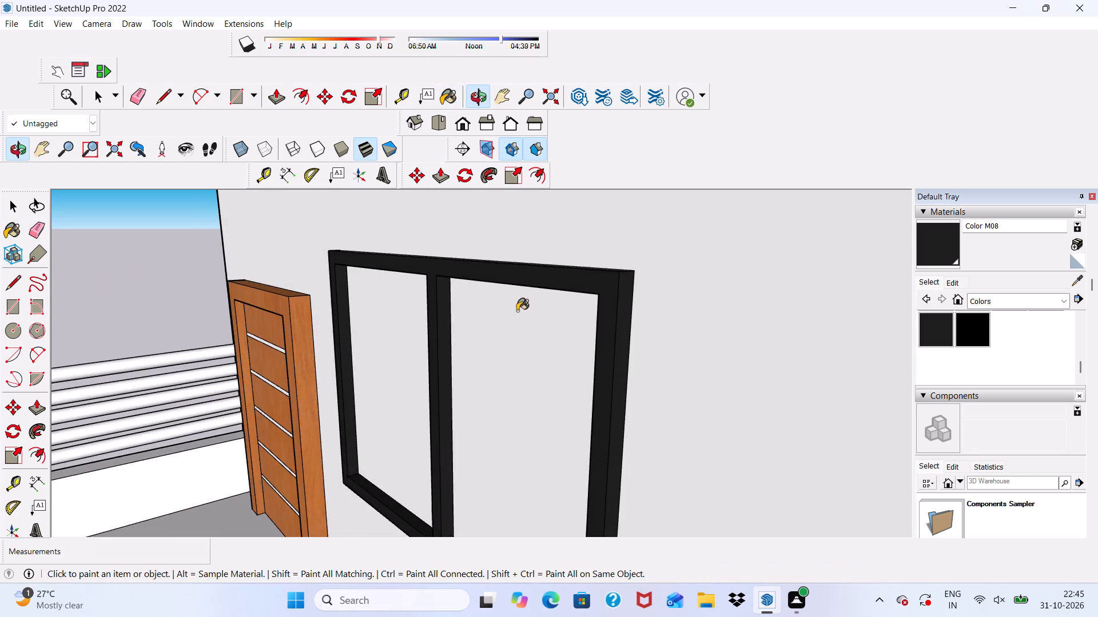
pyautogui.scroll(1, 528, 306)
pyautogui.scroll(-11, 523, 298)
pyautogui.click(470, 122)
pyautogui.scroll(-2, 476, 218)
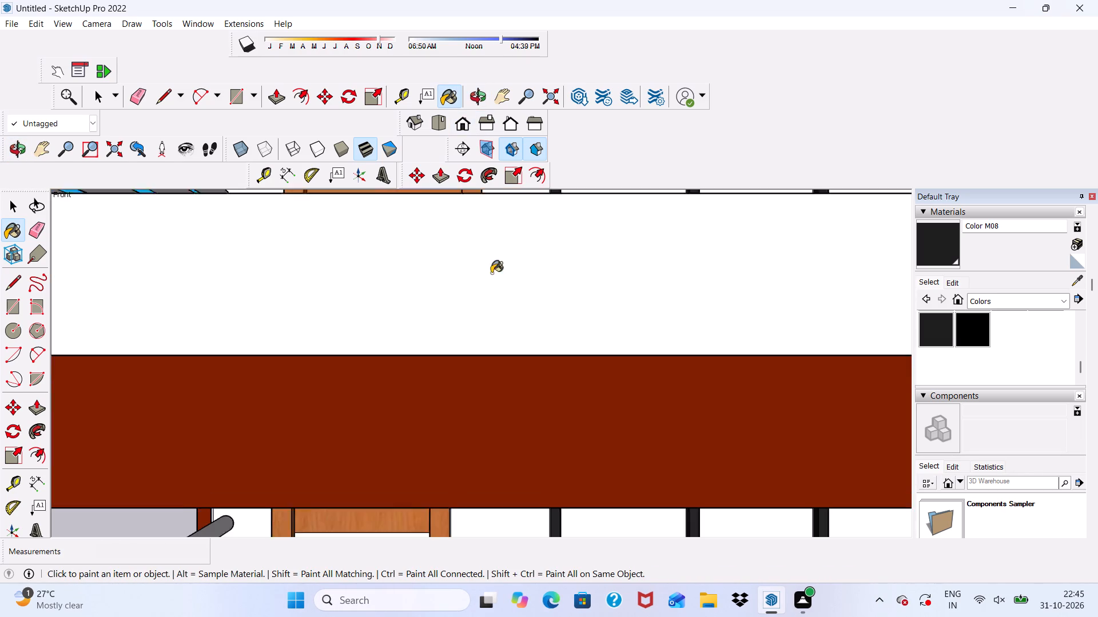
pyautogui.scroll(-20, 491, 273)
pyautogui.scroll(-9, 491, 273)
pyautogui.moveTo(496, 364); pyautogui.dragTo(504, 362, button='middle')
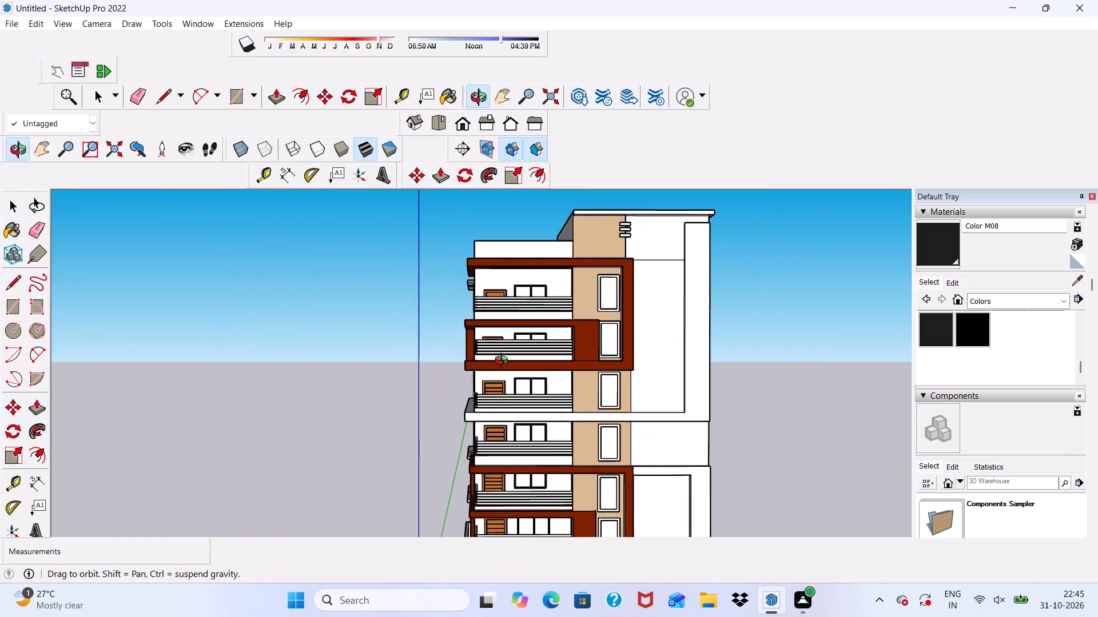
pyautogui.moveTo(504, 362); pyautogui.dragTo(575, 351, button='middle')
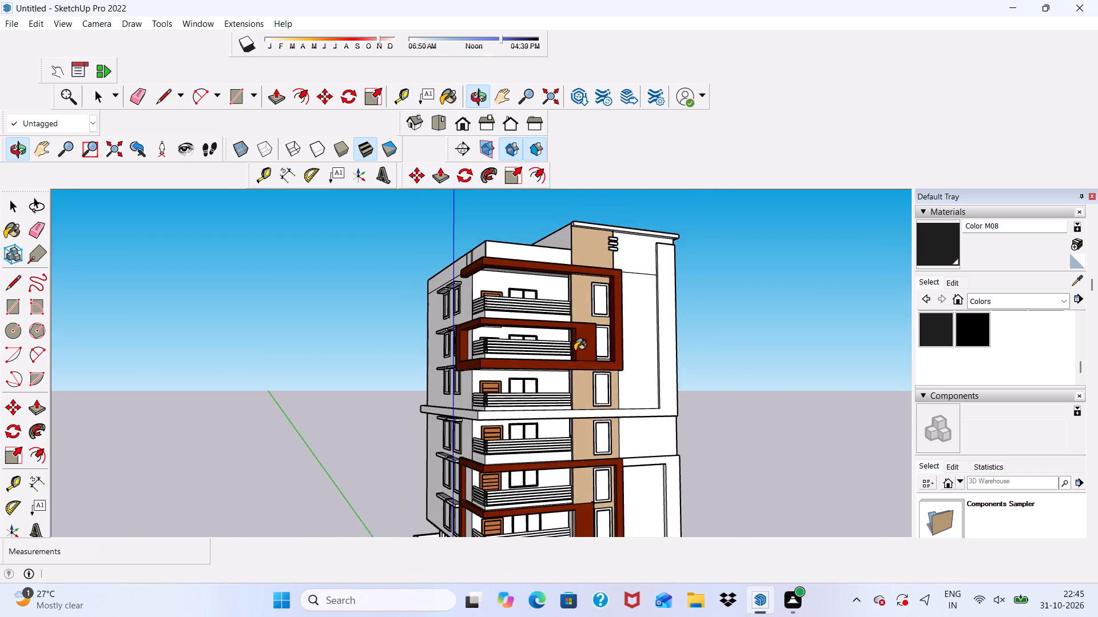
pyautogui.scroll(4, 575, 351)
pyautogui.scroll(-6, 521, 336)
pyautogui.scroll(-5, 492, 376)
pyautogui.scroll(14, 494, 418)
pyautogui.scroll(-4, 423, 283)
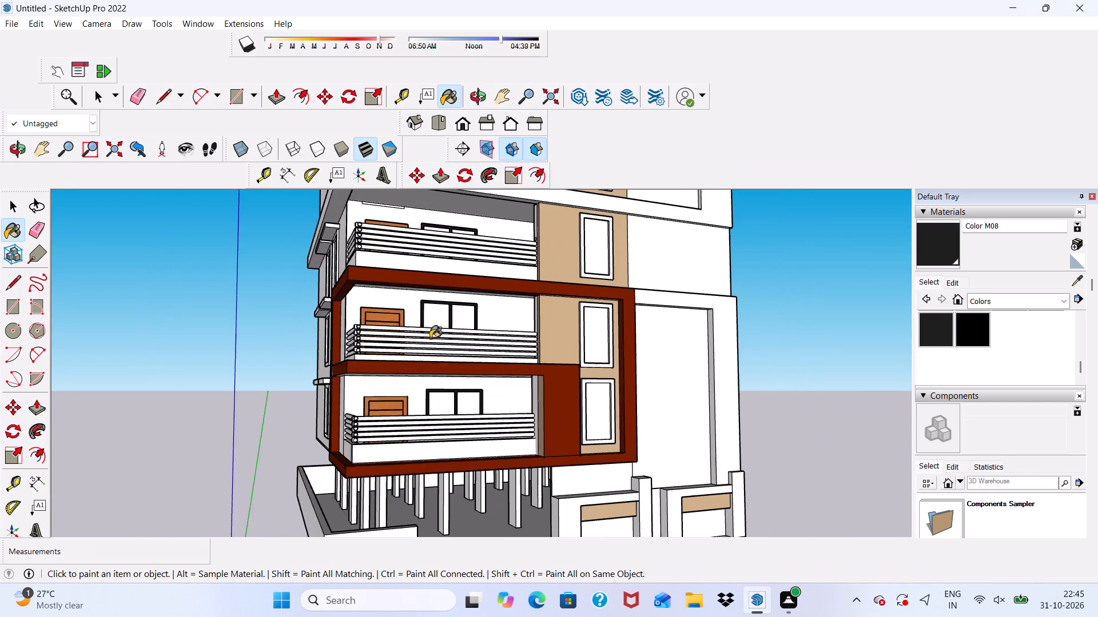
# Paint the front and top inner faces of the lowest-floor side-wall window frame nearest the balcony with Color M08.
pyautogui.moveTo(456, 446); pyautogui.dragTo(606, 470, button='middle')
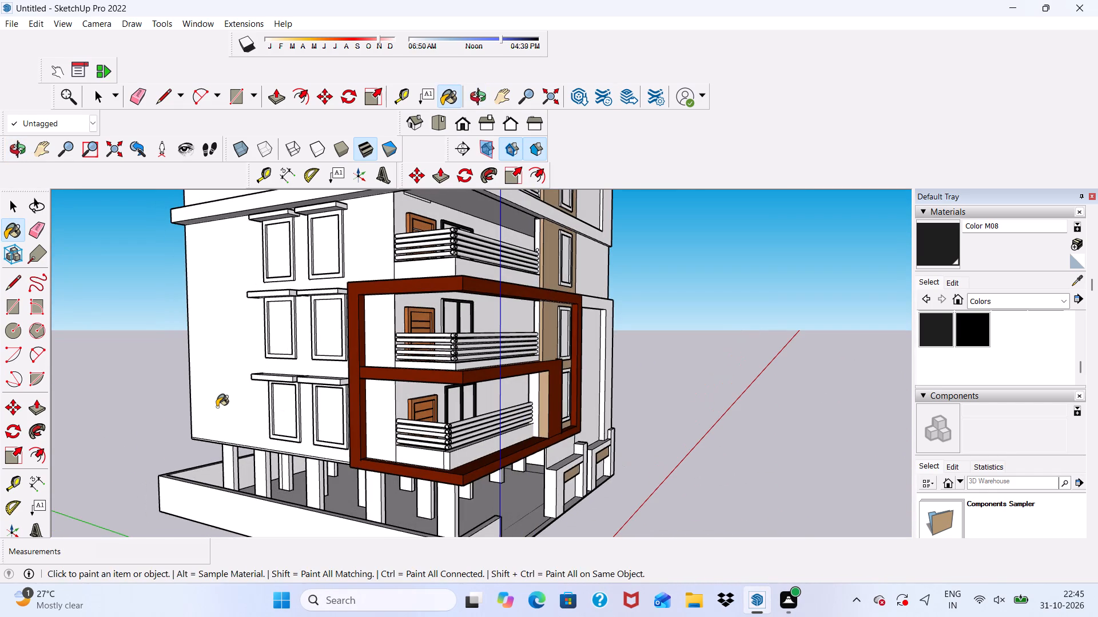
pyautogui.scroll(16, 226, 418)
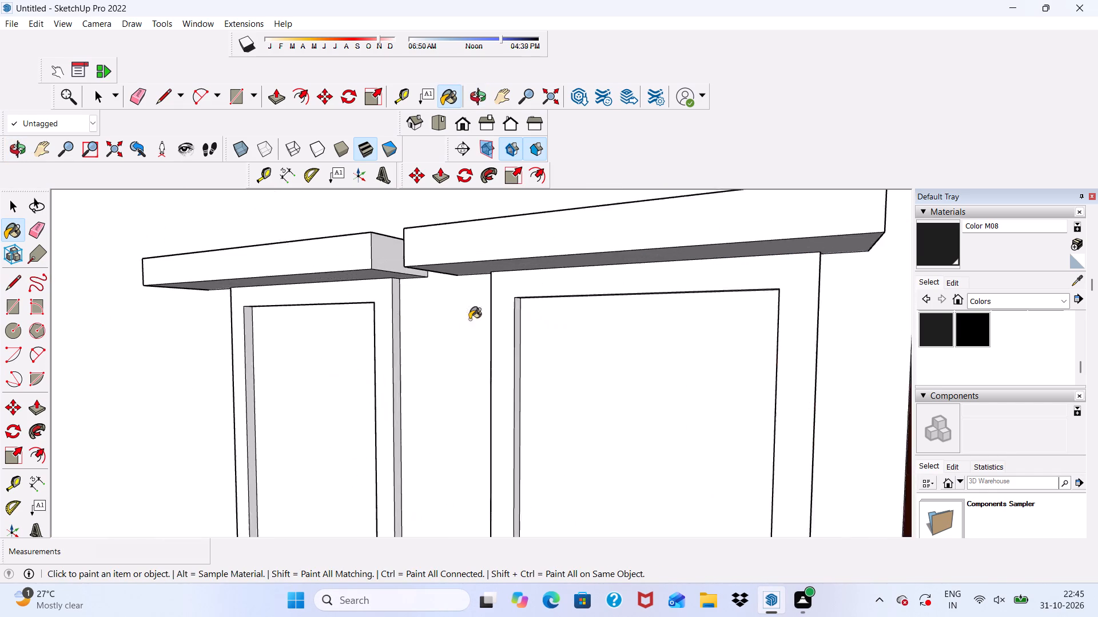
pyautogui.scroll(1, 470, 319)
pyautogui.click(512, 298)
pyautogui.scroll(3, 526, 319)
pyautogui.click(528, 322)
pyautogui.scroll(-1, 510, 303)
pyautogui.moveTo(510, 303); pyautogui.dragTo(595, 176, button='middle')
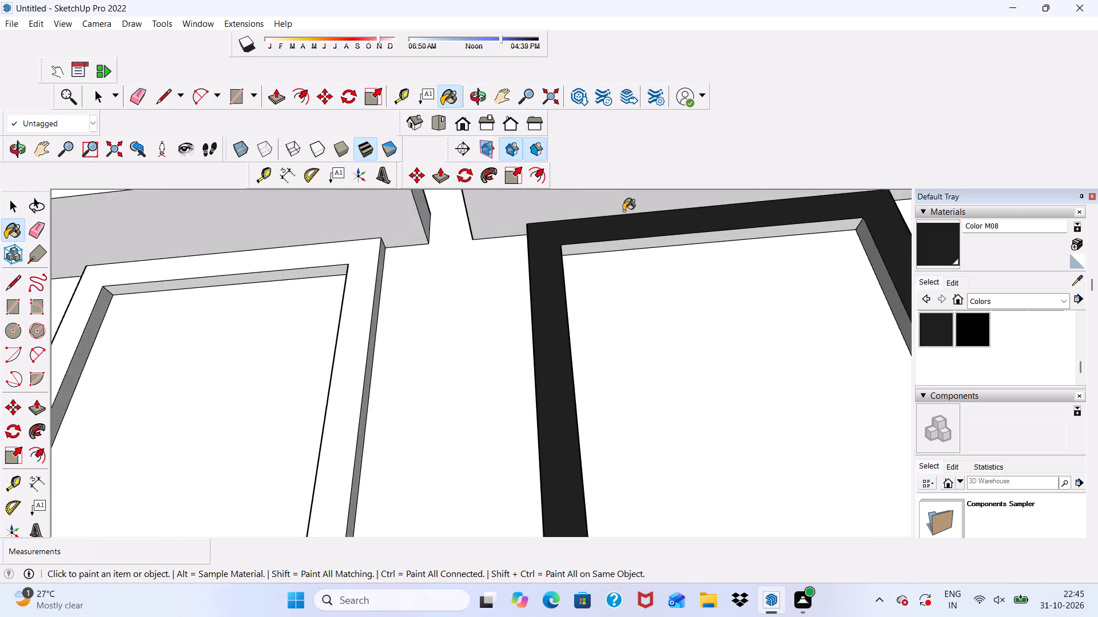
pyautogui.scroll(3, 624, 214)
pyautogui.click(620, 255)
# Paint both vertical inner faces of the lowest-floor side-wall window frame nearest the balcony with Color M08.
pyautogui.scroll(-3, 542, 234)
pyautogui.moveTo(628, 317); pyautogui.dragTo(686, 287, button='middle')
pyautogui.scroll(1, 821, 324)
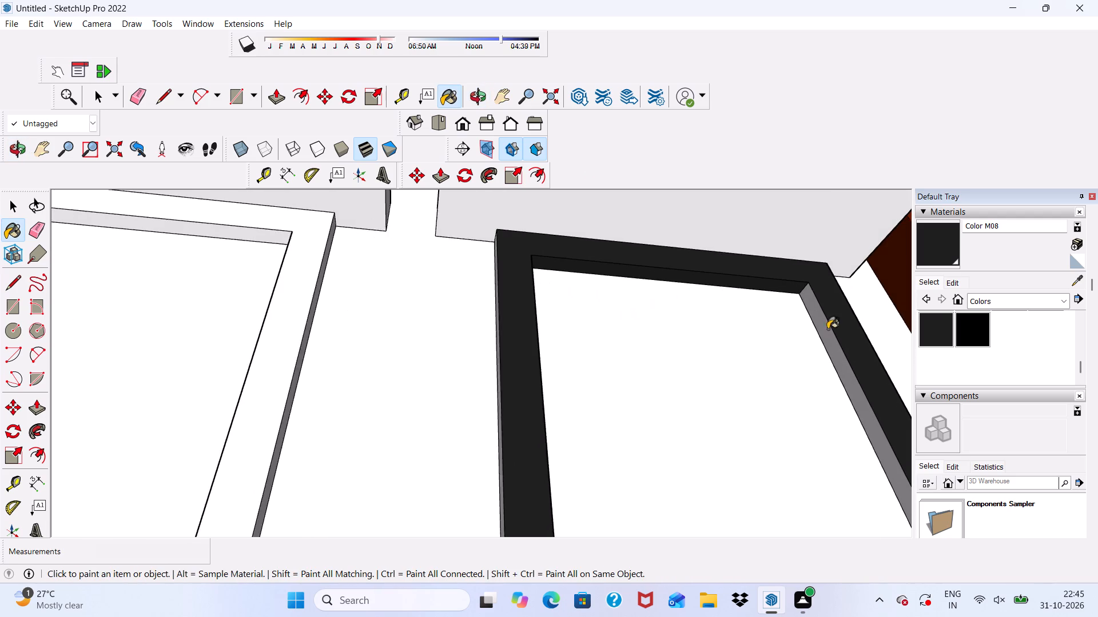
pyautogui.scroll(1, 828, 329)
pyautogui.click(832, 350)
pyautogui.scroll(-5, 686, 277)
pyautogui.moveTo(709, 360); pyautogui.dragTo(532, 402, button='middle')
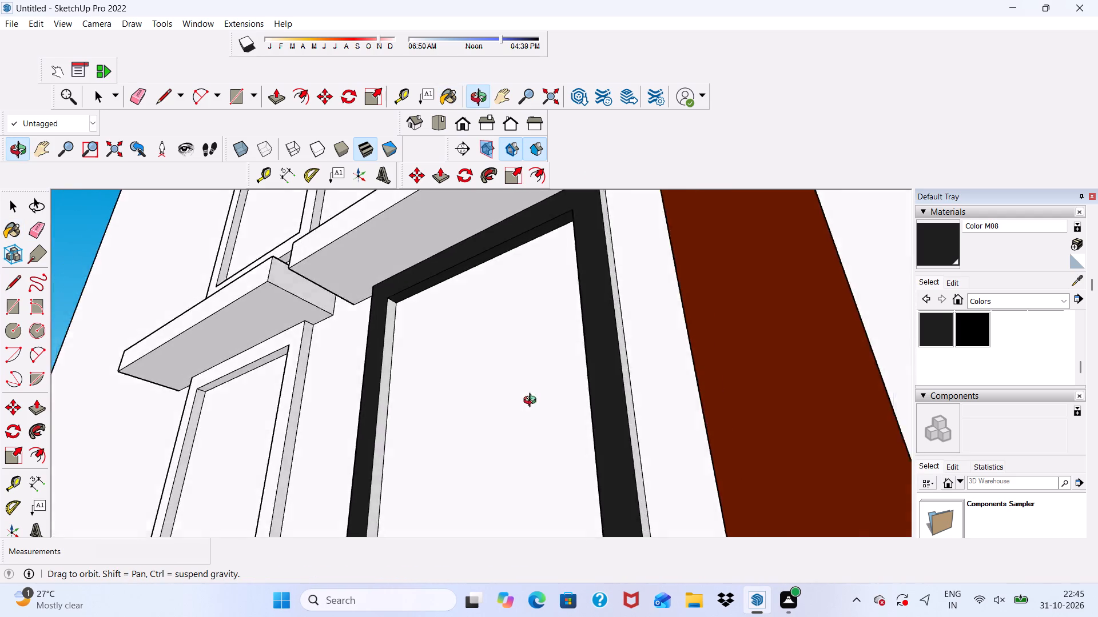
pyautogui.moveTo(532, 402); pyautogui.dragTo(462, 438, button='middle')
pyautogui.scroll(9, 326, 433)
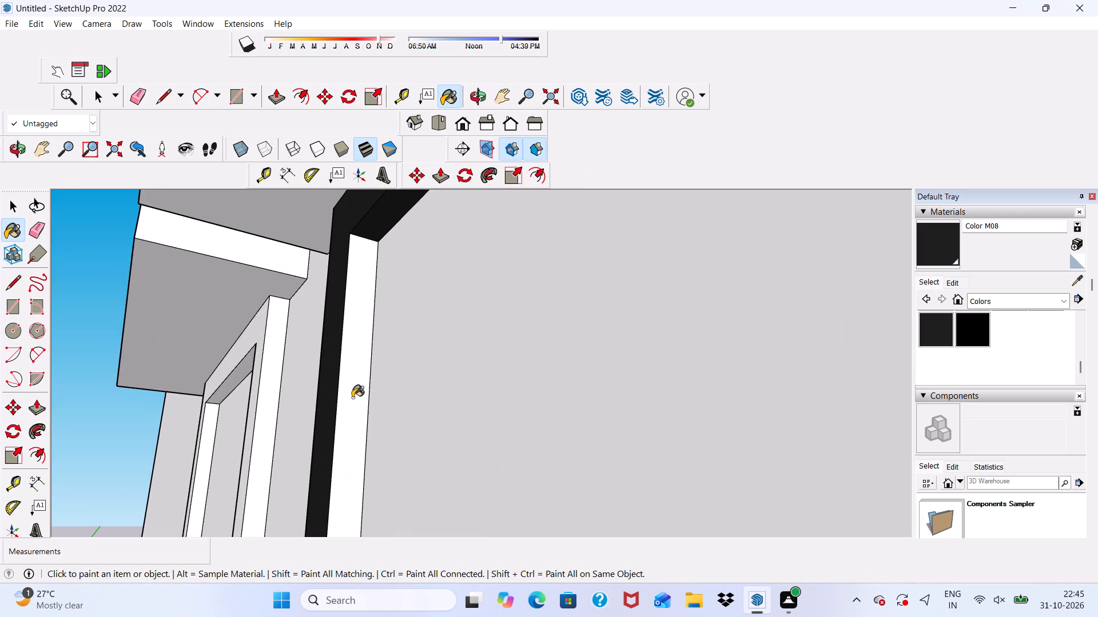
pyautogui.scroll(5, 352, 397)
pyautogui.scroll(-1, 352, 397)
pyautogui.scroll(10, 351, 397)
pyautogui.click(321, 363)
# Paint the bottom inner face of the lowest-floor side-wall window frame nearest the balcony with Color M08.
pyautogui.scroll(-20, 326, 364)
pyautogui.scroll(-12, 326, 364)
pyautogui.moveTo(453, 391); pyautogui.dragTo(485, 425, button='middle')
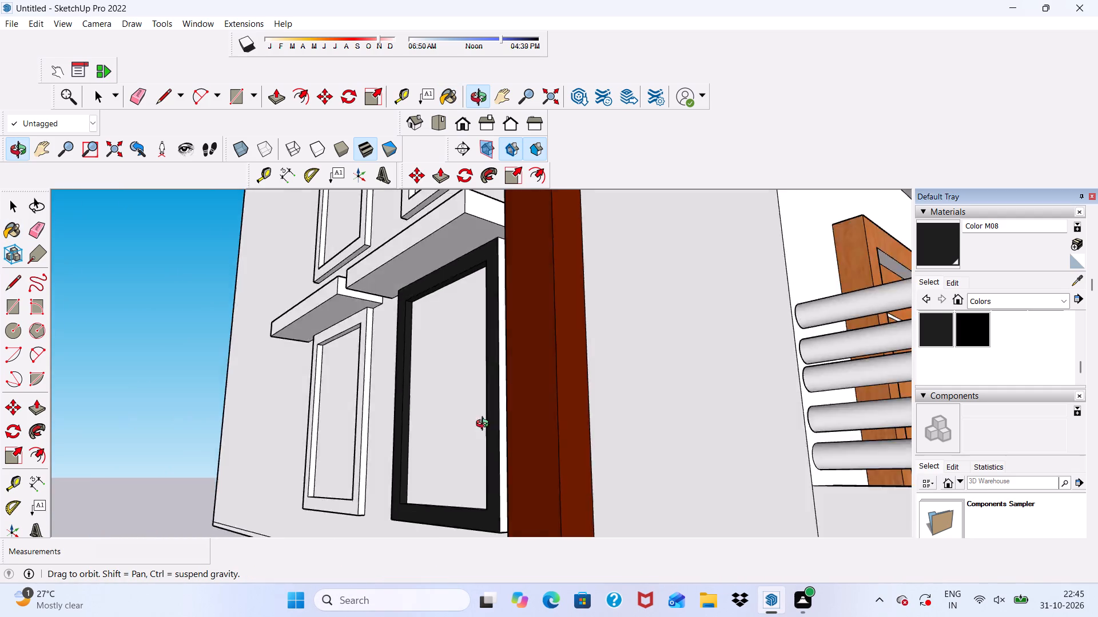
pyautogui.moveTo(485, 425); pyautogui.dragTo(773, 420, button='middle')
pyautogui.scroll(4, 323, 416)
pyautogui.scroll(-8, 322, 401)
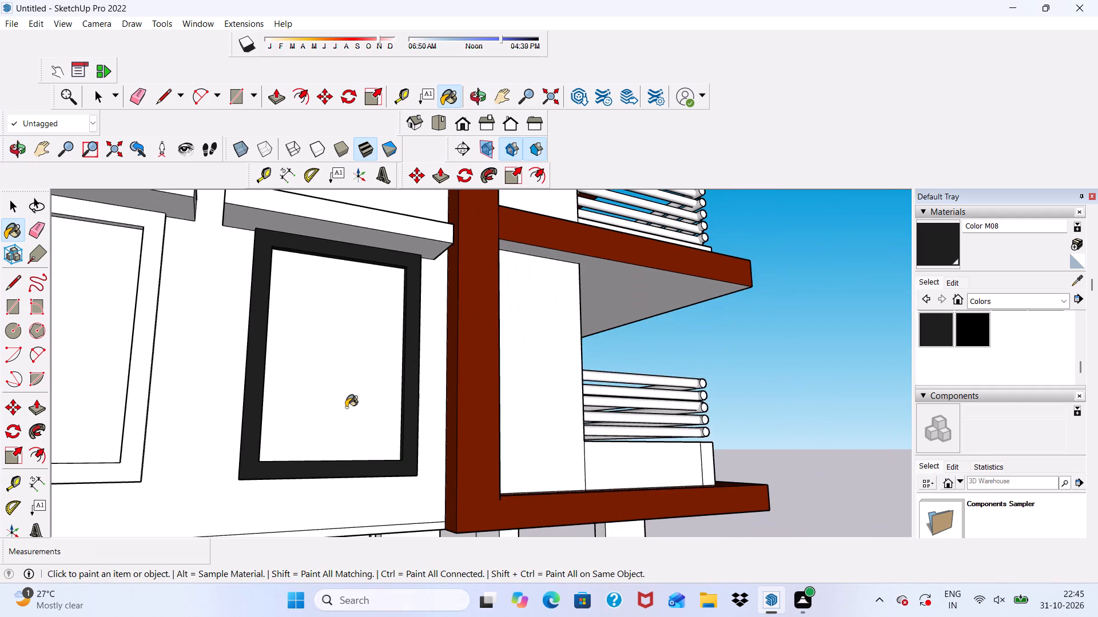
pyautogui.moveTo(346, 408); pyautogui.dragTo(291, 547, button='middle')
pyautogui.scroll(4, 285, 536)
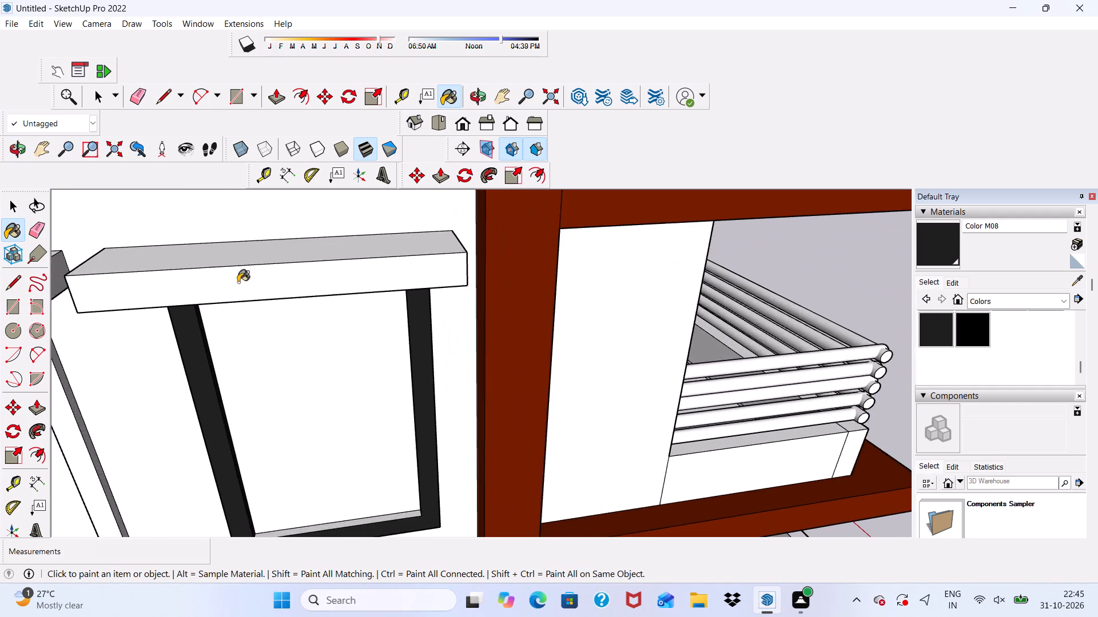
pyautogui.scroll(-4, 237, 281)
pyautogui.scroll(11, 281, 454)
pyautogui.click(308, 477)
pyautogui.scroll(-7, 304, 451)
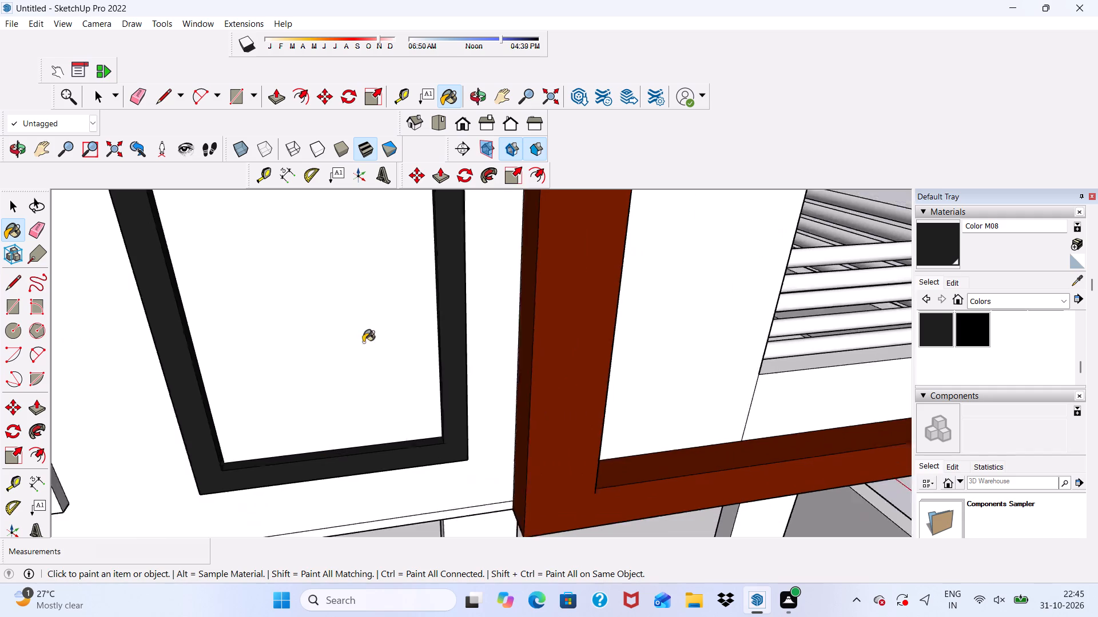
# Paint the front, both vertical inner faces and bottom inner face of the neighbouring lowest-floor side-wall window frame with Color M08.
pyautogui.scroll(-6, 363, 342)
pyautogui.moveTo(403, 378); pyautogui.dragTo(241, 314, button='middle')
pyautogui.scroll(4, 118, 314)
pyautogui.scroll(3, 185, 318)
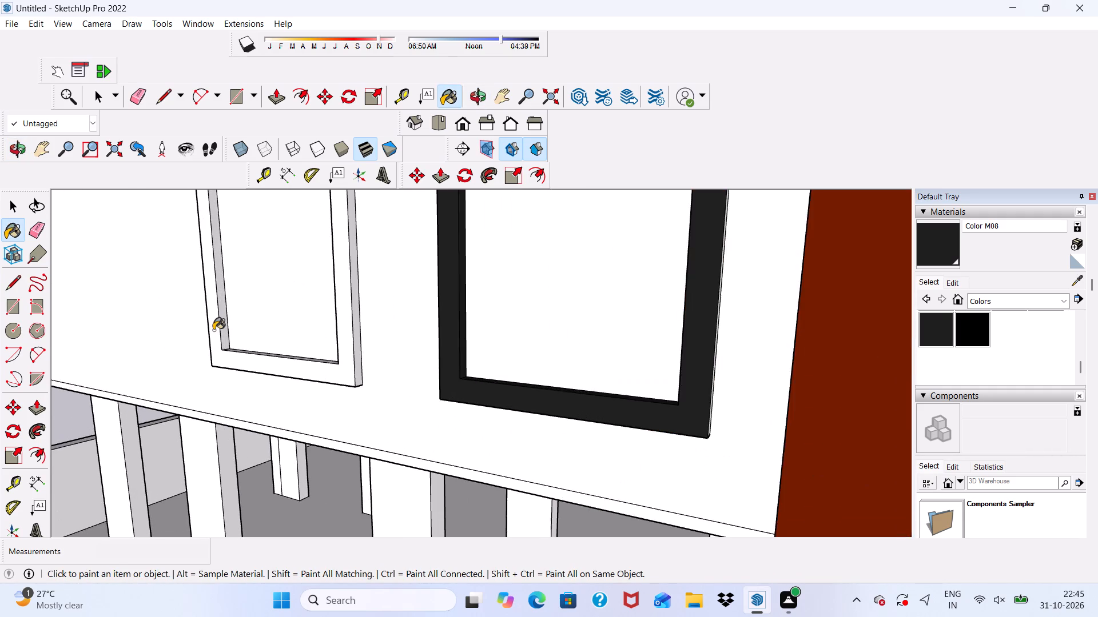
pyautogui.scroll(4, 213, 330)
pyautogui.click(216, 329)
pyautogui.scroll(6, 244, 348)
pyautogui.click(221, 335)
pyautogui.scroll(3, 237, 362)
pyautogui.click(240, 374)
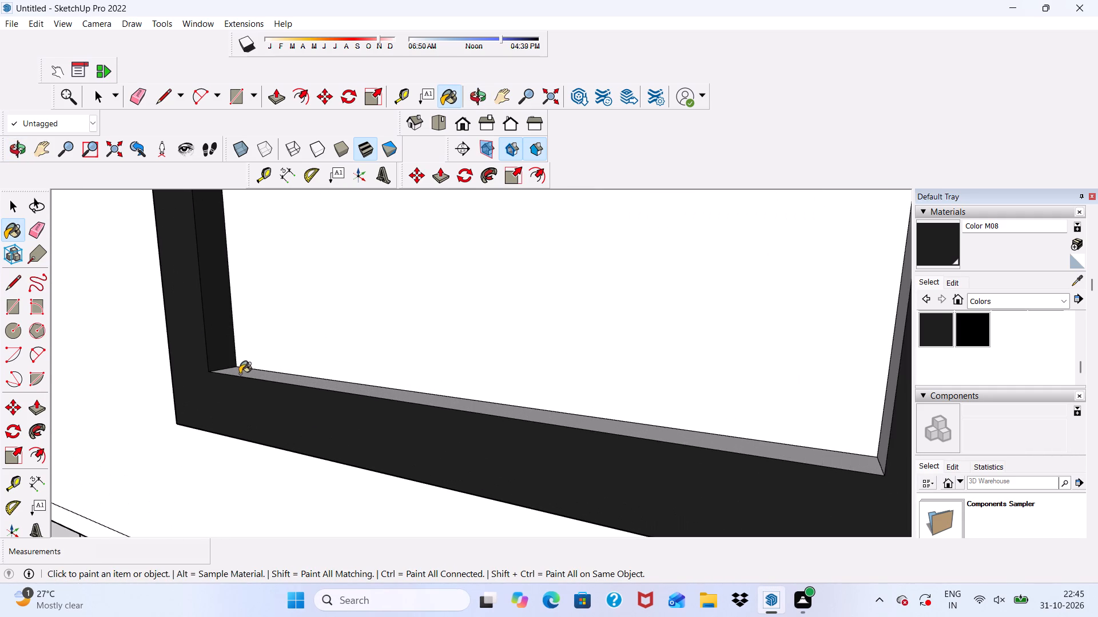
pyautogui.scroll(-4, 228, 344)
pyautogui.moveTo(235, 374); pyautogui.dragTo(485, 346, button='middle')
pyautogui.scroll(1, 604, 327)
pyautogui.click(657, 334)
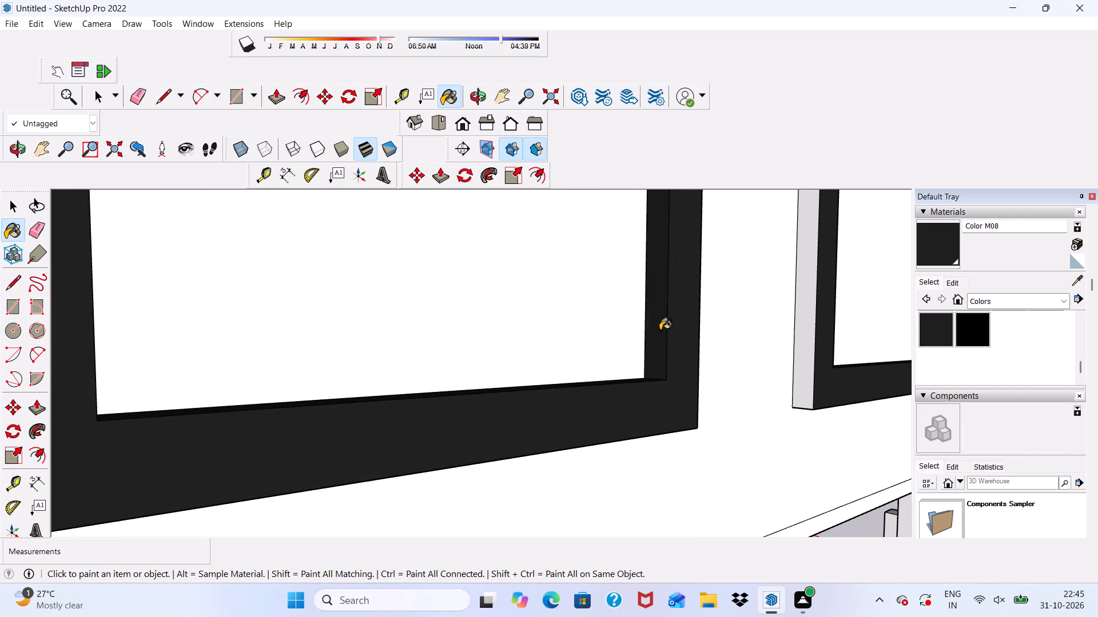
# Paint the outer sides of the two lowest-floor side-wall window frames that face each other with Color M08.
pyautogui.moveTo(660, 330); pyautogui.dragTo(383, 351, button='middle')
pyautogui.click(563, 435)
pyautogui.scroll(-5, 408, 314)
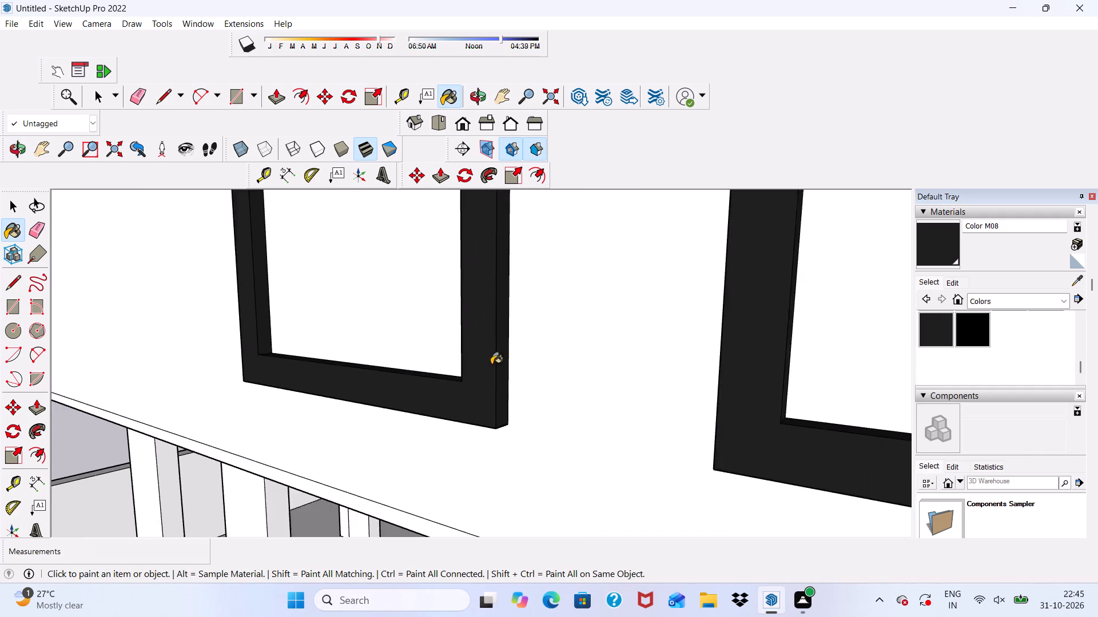
pyautogui.moveTo(491, 364); pyautogui.dragTo(678, 339, button='middle')
pyautogui.click(737, 338)
pyautogui.scroll(-3, 708, 301)
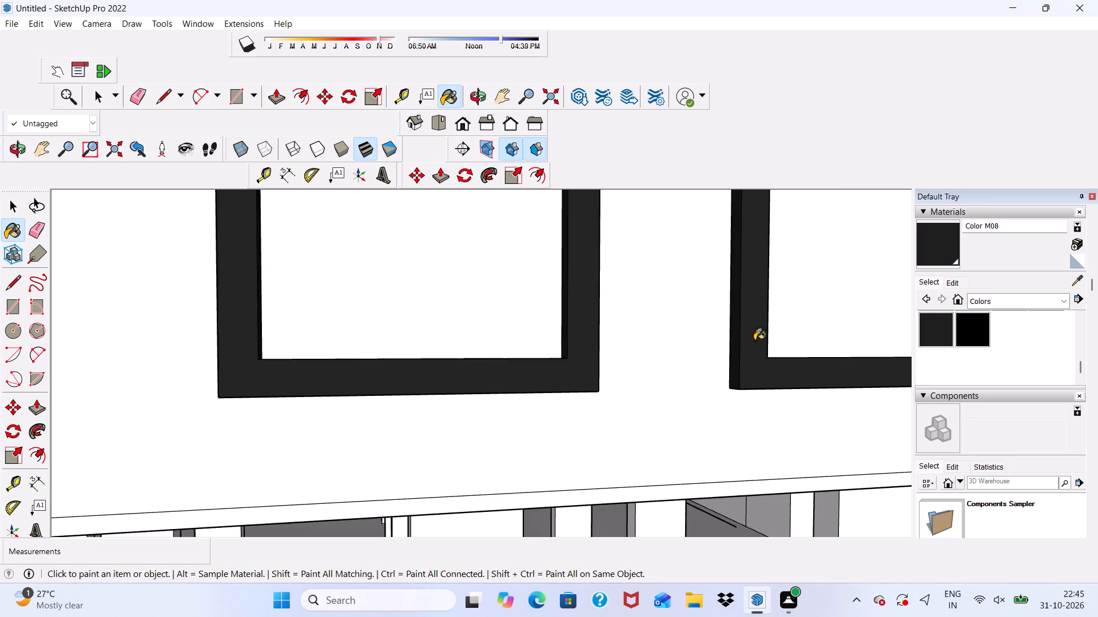
# Paint the outer side beside the red facade frame on the nearest lowest-floor side-wall window with Color M08.
pyautogui.moveTo(754, 340); pyautogui.dragTo(513, 372, button='middle')
pyautogui.scroll(-12, 408, 283)
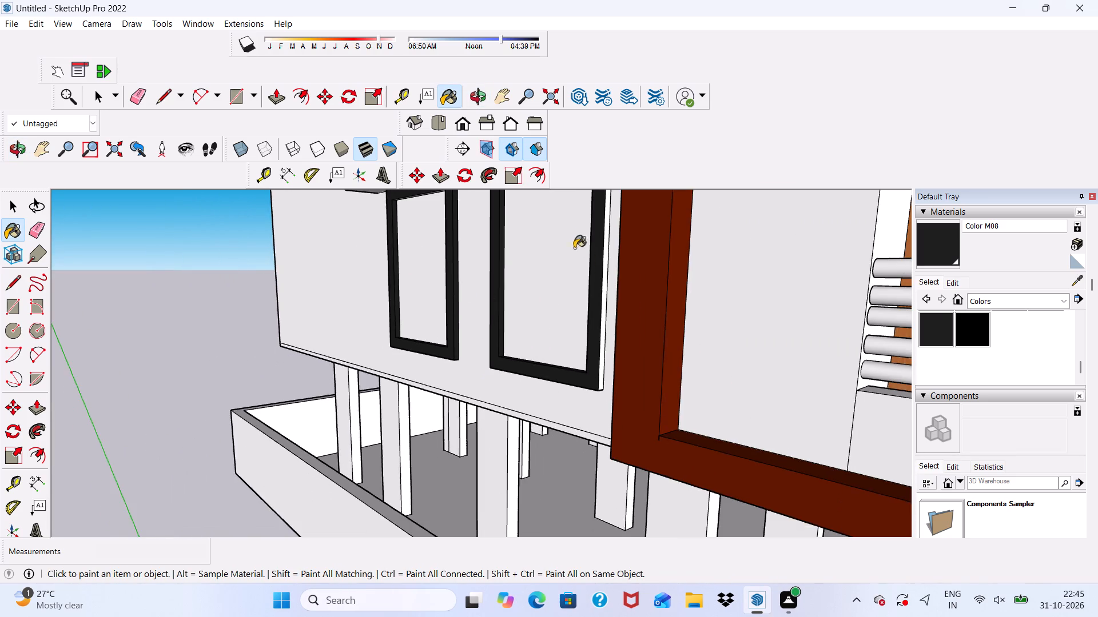
pyautogui.scroll(14, 580, 234)
pyautogui.click(584, 267)
pyautogui.scroll(-7, 542, 302)
# Paint the outer bottom faces of both lowest-floor side-wall window frames with Color M08.
pyautogui.moveTo(311, 367); pyautogui.dragTo(357, 281, button='middle')
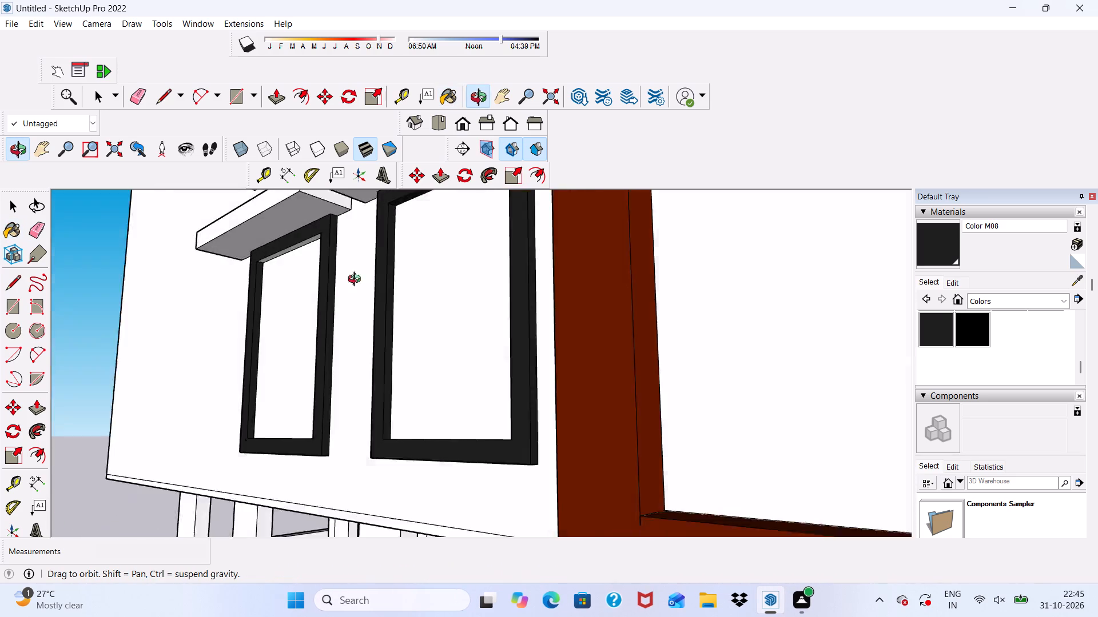
pyautogui.moveTo(357, 281); pyautogui.dragTo(486, 174, button='middle')
pyautogui.scroll(4, 190, 352)
pyautogui.scroll(-1, 196, 318)
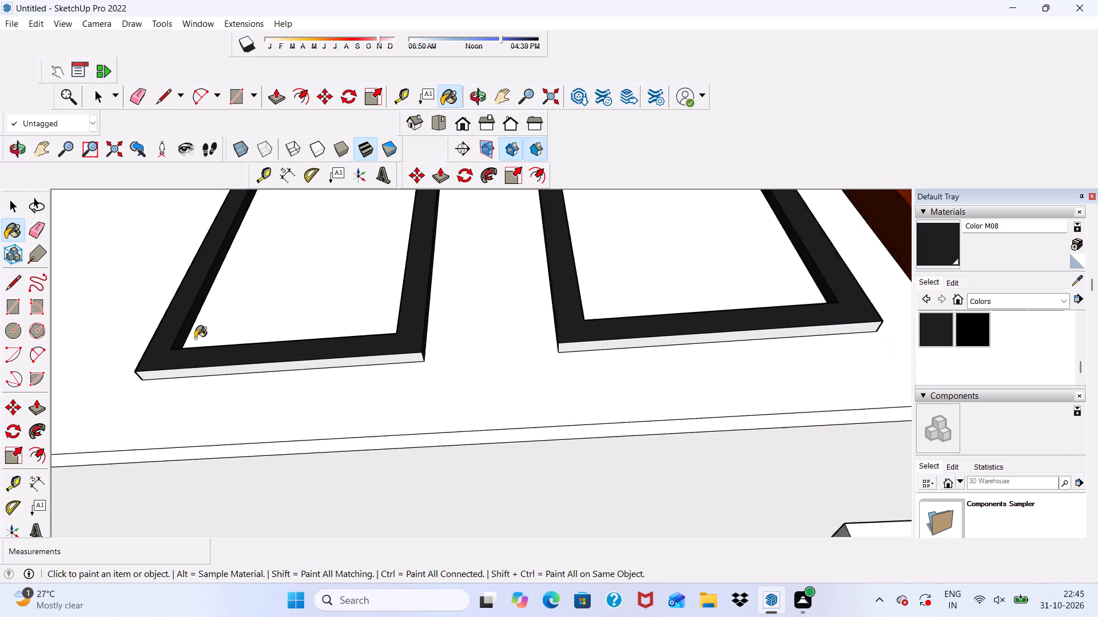
pyautogui.scroll(4, 195, 393)
pyautogui.click(198, 366)
pyautogui.scroll(-9, 198, 366)
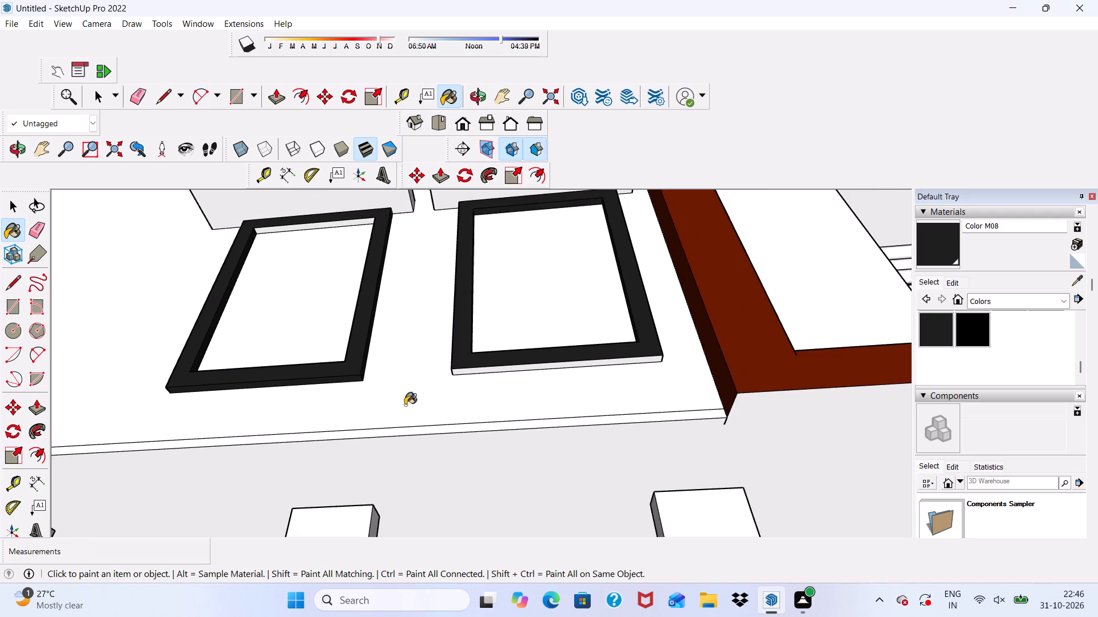
pyautogui.scroll(7, 494, 361)
pyautogui.click(483, 372)
pyautogui.scroll(-6, 483, 372)
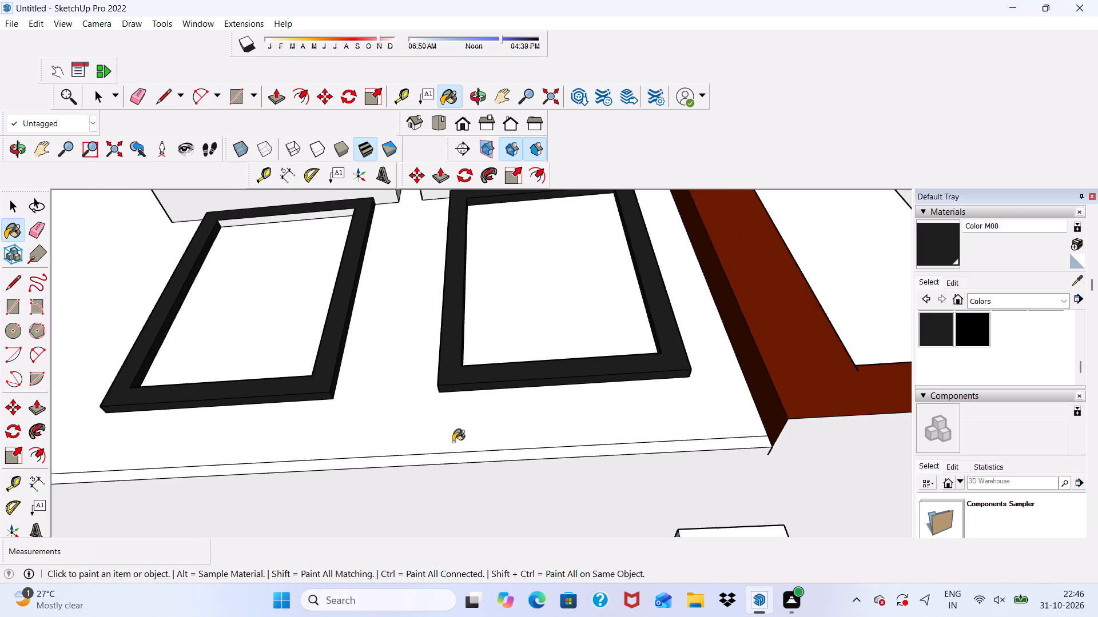
# Paint the top inner face and remaining outer side of the lowest-floor side-wall window frame farthest from the balcony with Color M08.
pyautogui.scroll(-5, 453, 442)
pyautogui.scroll(11, 288, 281)
pyautogui.click(306, 299)
pyautogui.scroll(-3, 306, 299)
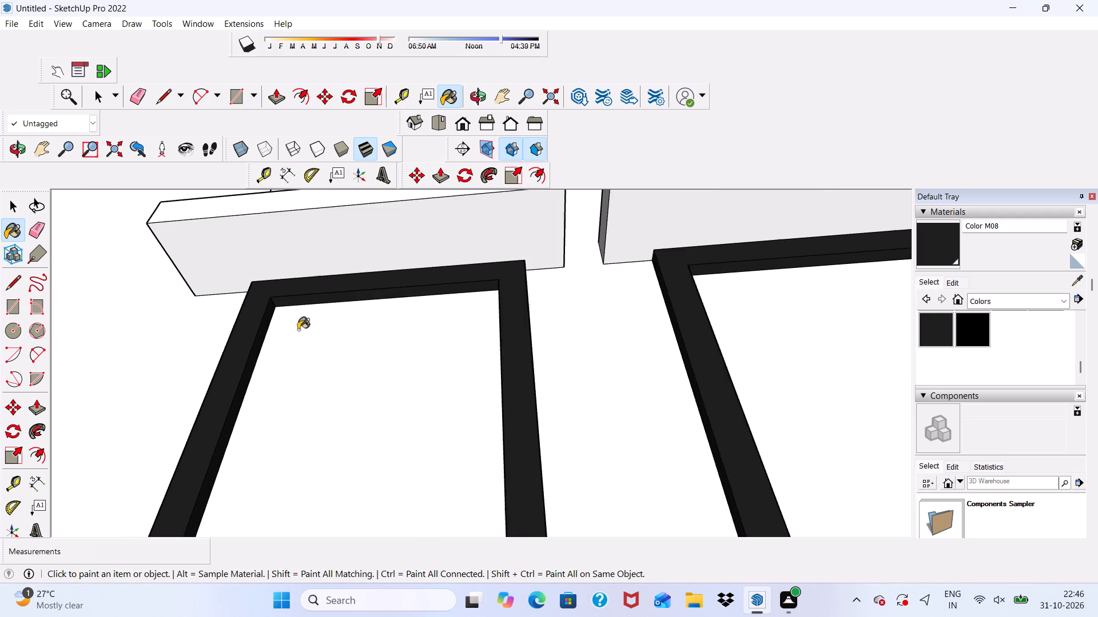
pyautogui.moveTo(298, 330); pyautogui.dragTo(518, 432, button='middle')
pyautogui.scroll(4, 369, 304)
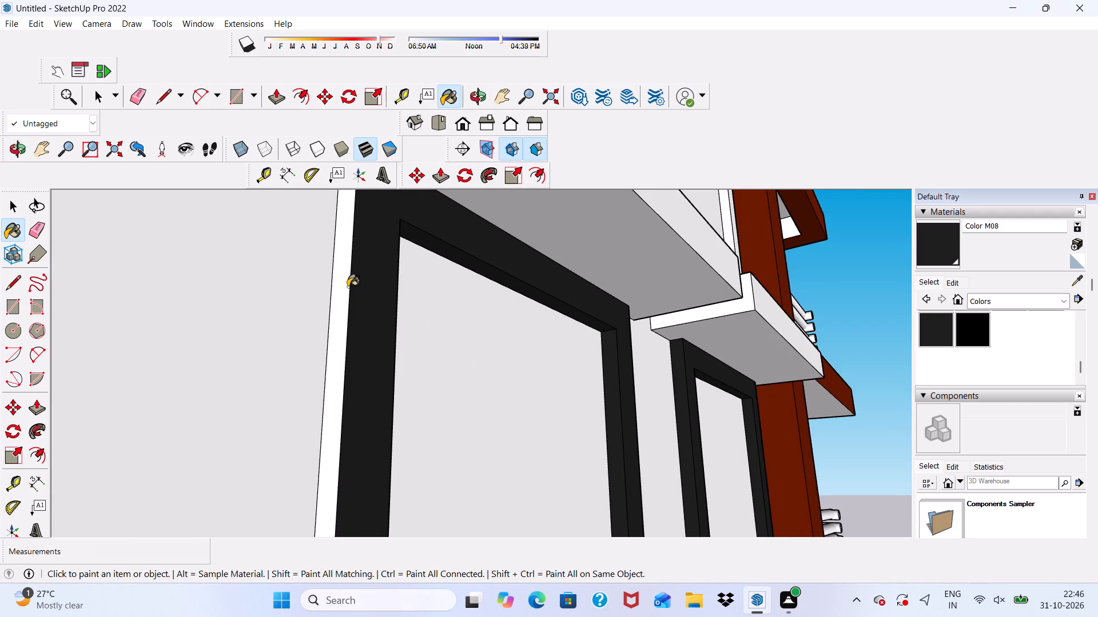
pyautogui.click(341, 288)
pyautogui.scroll(-5, 314, 308)
# Paint the front faces of both side-wall window frames one floor above the lowest with Color M08.
pyautogui.scroll(-10, 291, 320)
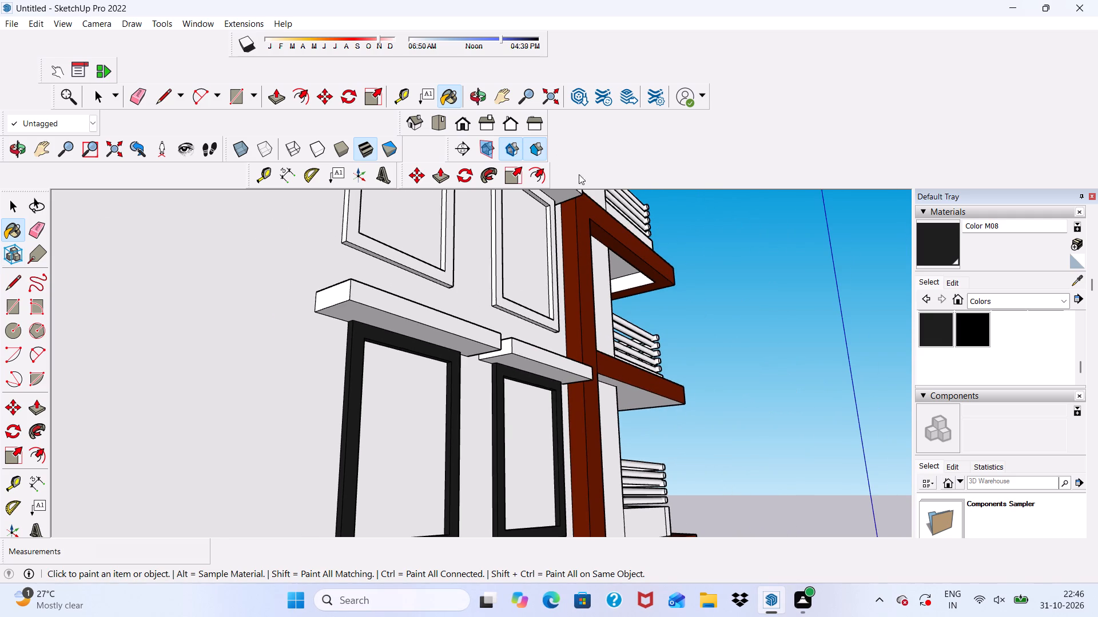
pyautogui.scroll(-7, 510, 214)
pyautogui.moveTo(527, 329); pyautogui.dragTo(292, 379, button='middle')
pyautogui.scroll(3, 320, 338)
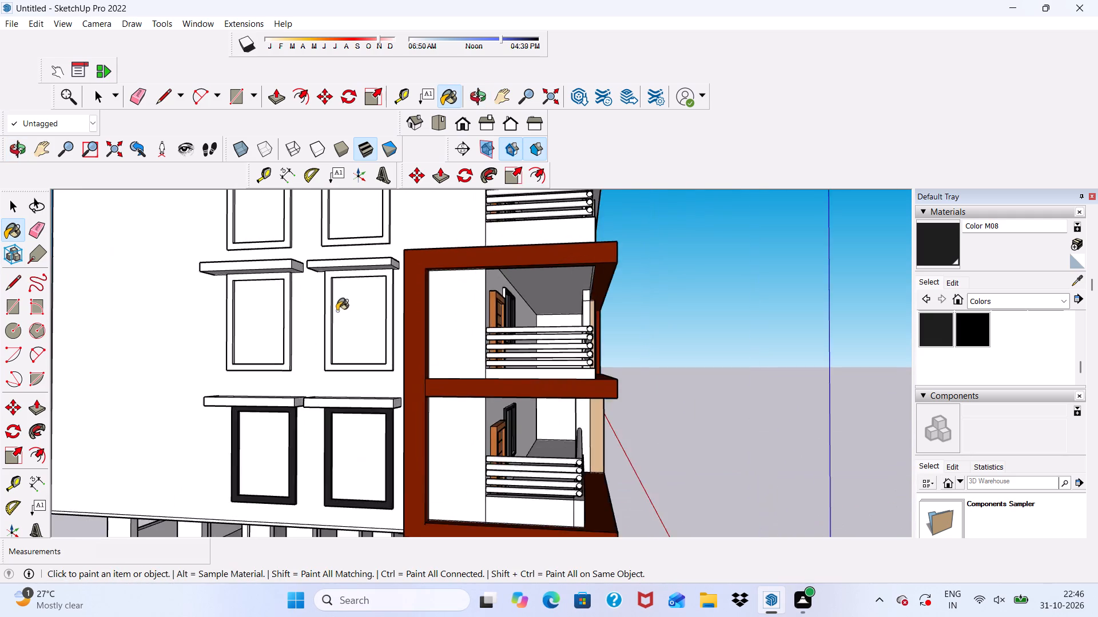
pyautogui.scroll(9, 337, 311)
pyautogui.click(341, 259)
pyautogui.scroll(3, 162, 295)
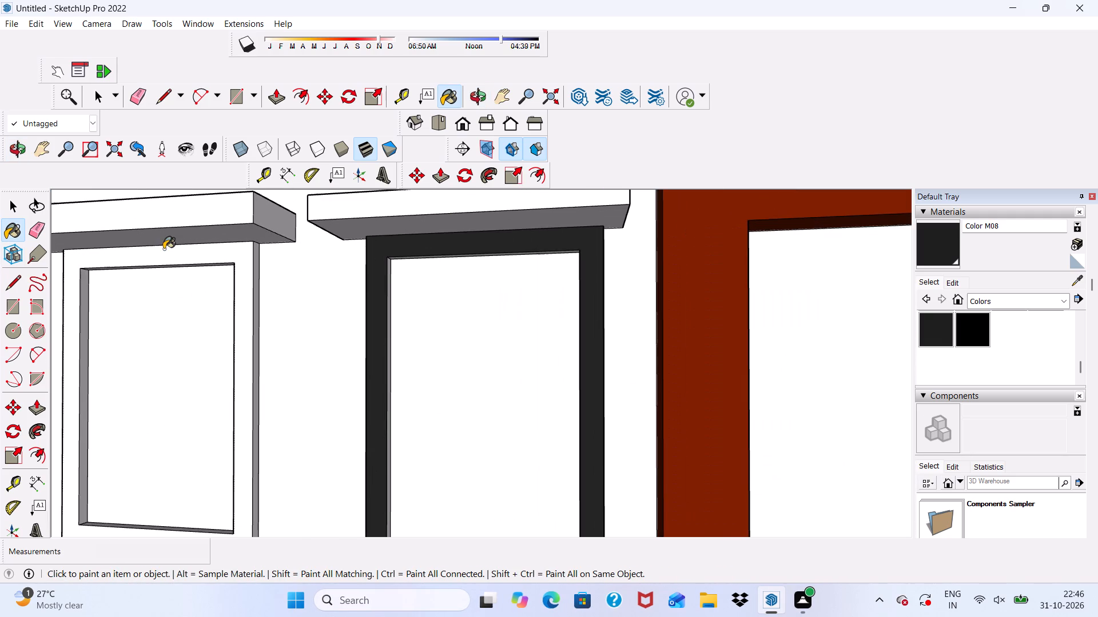
pyautogui.click(165, 255)
pyautogui.scroll(-1, 468, 321)
# Paint the outer side beside the red frame and the inner side farthest from it on the second-lowest window nearest the balcony with Color M08.
pyautogui.moveTo(514, 347); pyautogui.dragTo(358, 367, button='middle')
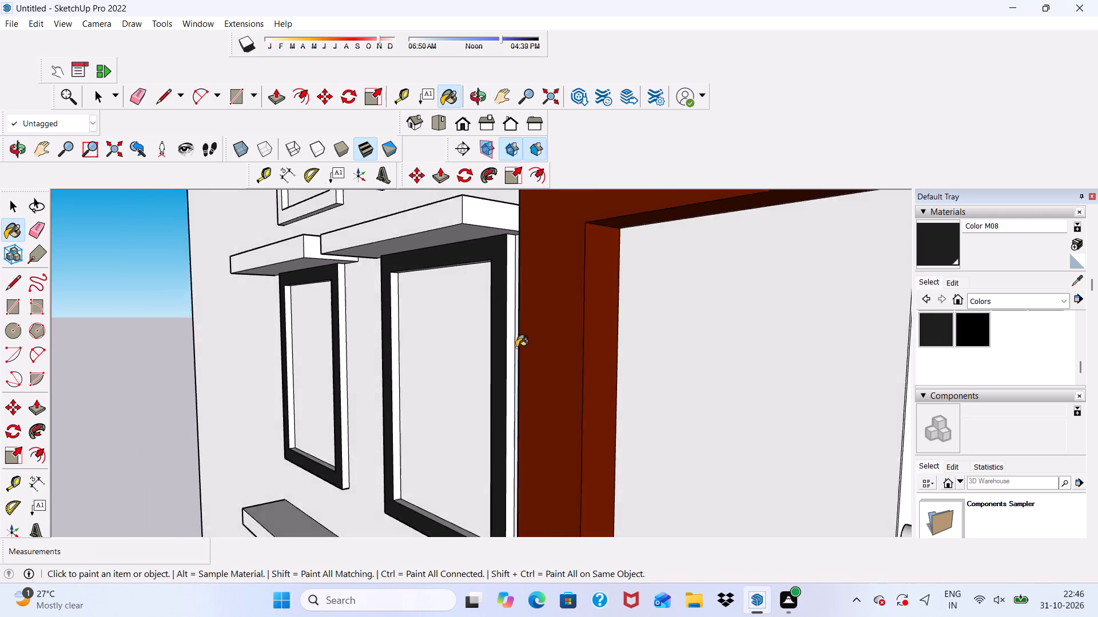
pyautogui.scroll(9, 517, 347)
pyautogui.click(524, 301)
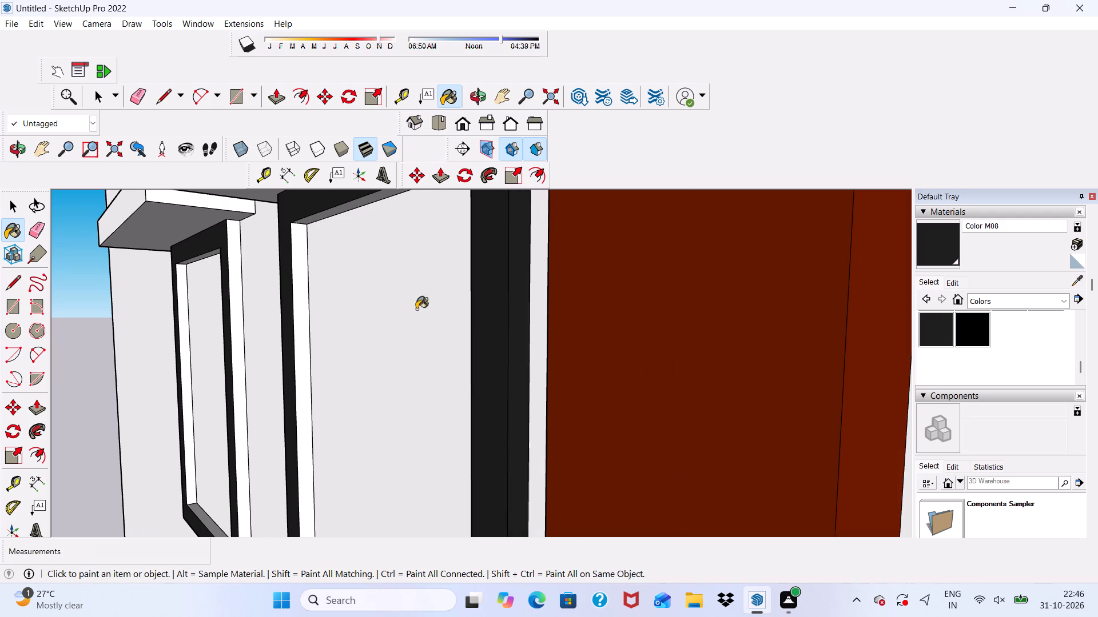
pyautogui.scroll(6, 401, 311)
pyautogui.click(277, 299)
pyautogui.scroll(-4, 319, 314)
pyautogui.moveTo(402, 381); pyautogui.dragTo(512, 328, button='middle')
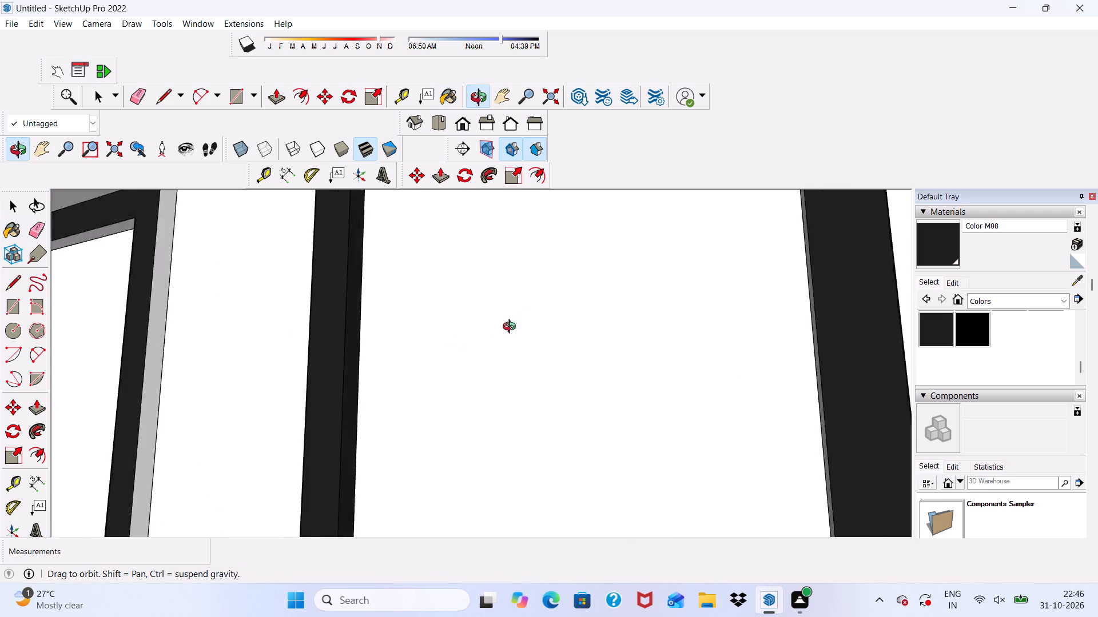
# Paint the inner side nearest the red frame and the opposite outer side of the second-lowest window nearest the balcony with Color M08.
pyautogui.moveTo(512, 328); pyautogui.dragTo(695, 342, button='middle')
pyautogui.scroll(3, 833, 370)
pyautogui.click(836, 361)
pyautogui.scroll(3, 357, 438)
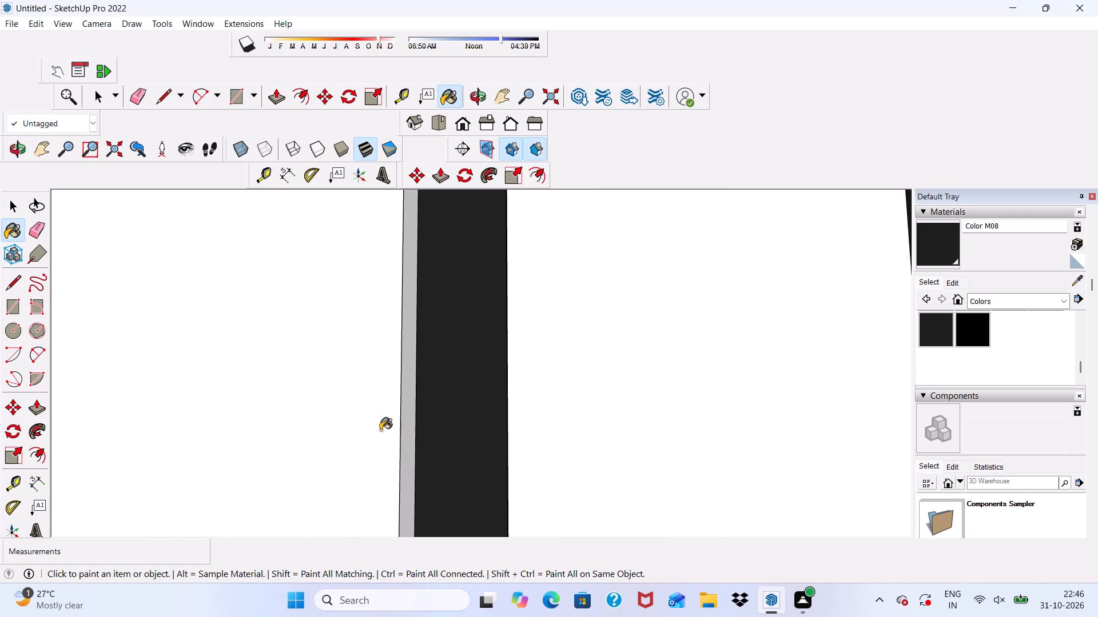
pyautogui.scroll(3, 404, 423)
pyautogui.click(405, 422)
# Paint the top and bottom inner faces of the second-lowest window frame nearest the balcony with Color M08.
pyautogui.scroll(-17, 392, 419)
pyautogui.moveTo(599, 399); pyautogui.dragTo(563, 356, button='middle')
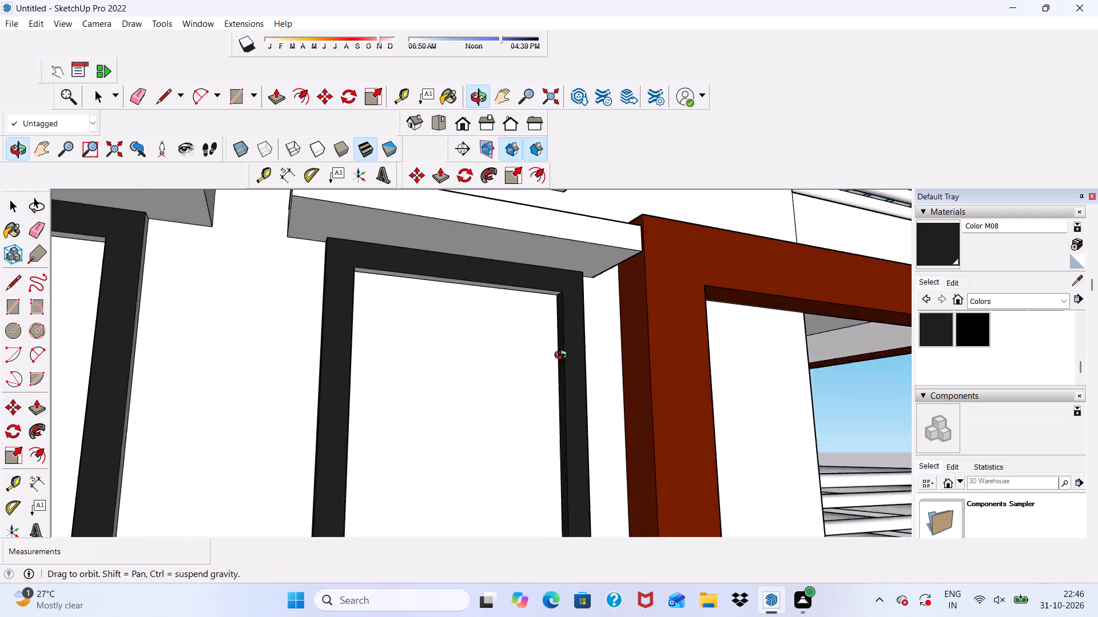
pyautogui.moveTo(563, 356); pyautogui.dragTo(542, 324, button='middle')
pyautogui.scroll(12, 409, 204)
pyautogui.click(436, 227)
pyautogui.scroll(-3, 440, 281)
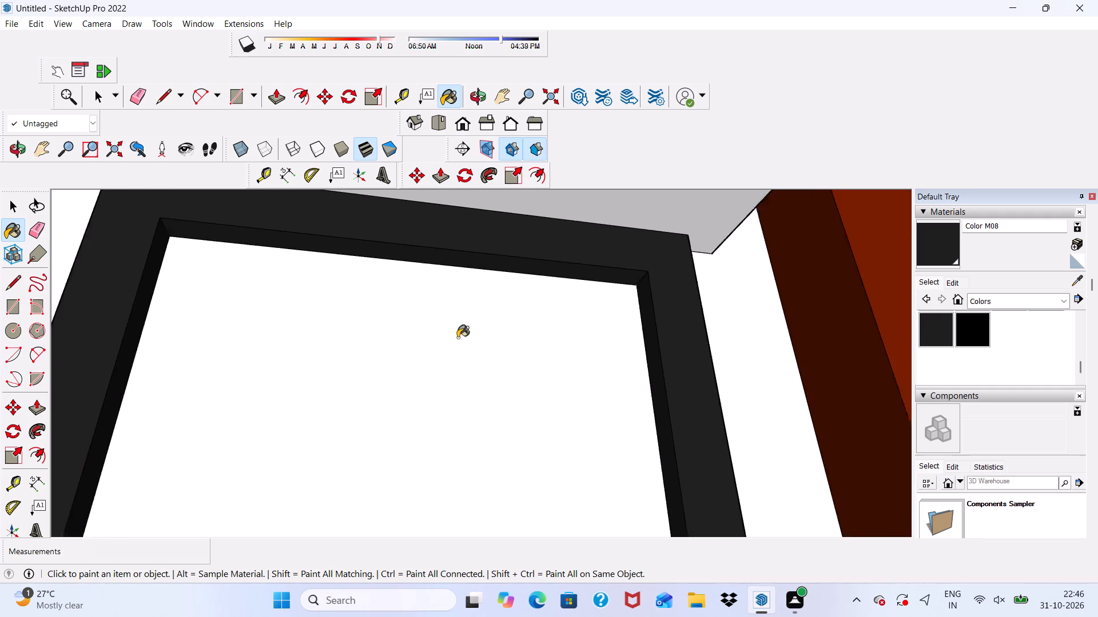
pyautogui.scroll(-20, 457, 338)
pyautogui.moveTo(485, 306); pyautogui.dragTo(493, 484, button='middle')
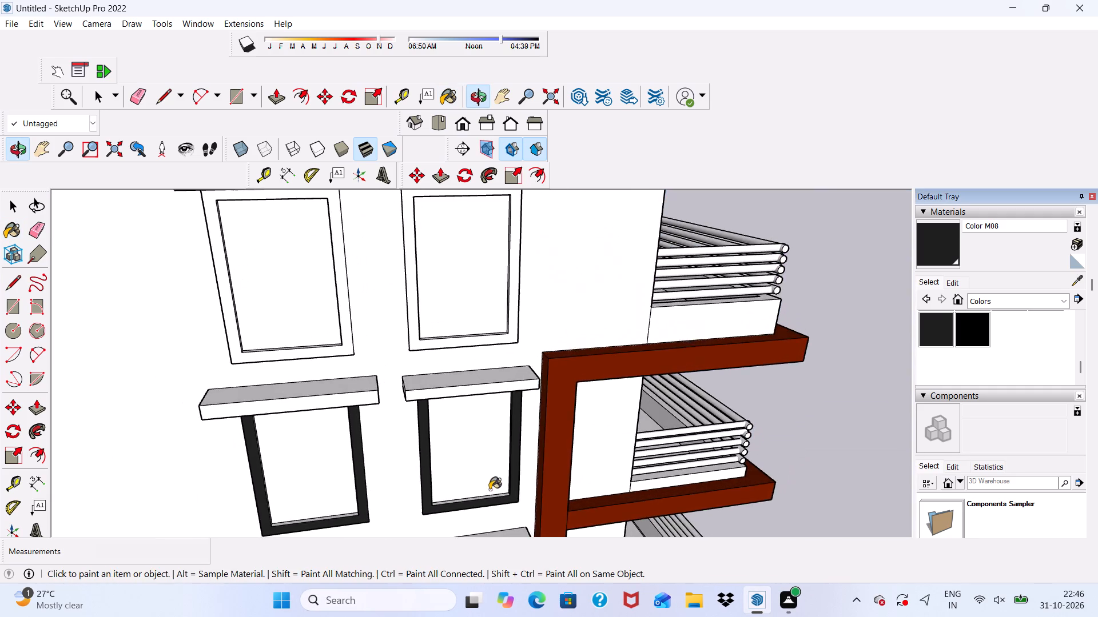
pyautogui.scroll(1, 351, 231)
pyautogui.scroll(-3, 333, 221)
pyautogui.scroll(19, 437, 458)
pyautogui.click(470, 499)
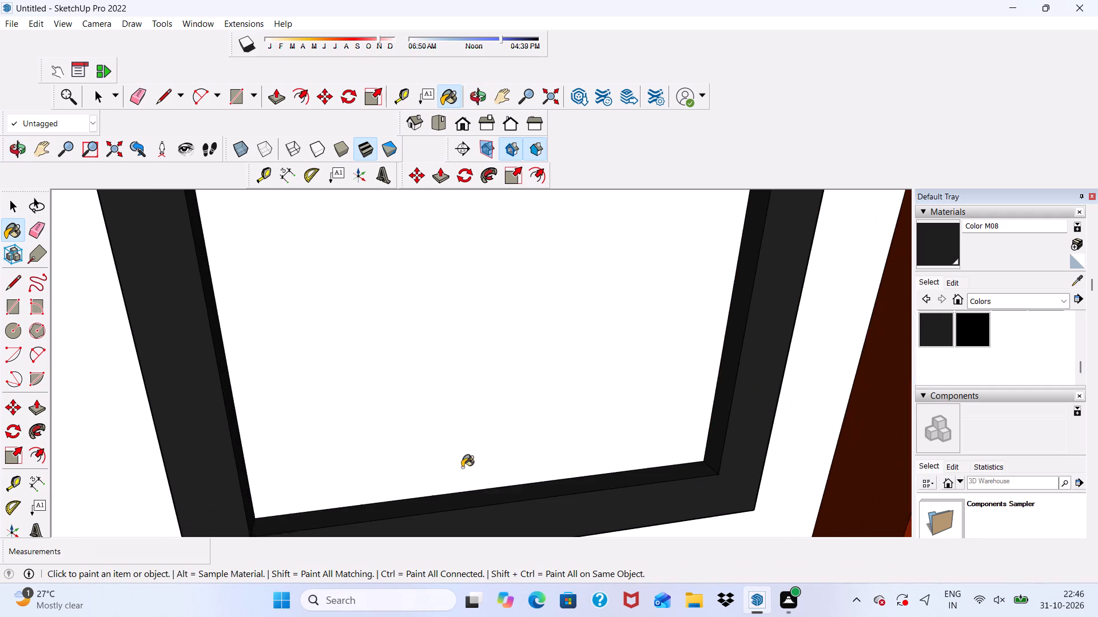
# Paint the outer bottom face of the second-lowest window frame nearest the balcony with Color M08.
pyautogui.scroll(-4, 414, 400)
pyautogui.moveTo(456, 555); pyautogui.dragTo(428, 323, button='middle')
pyautogui.scroll(-8, 416, 394)
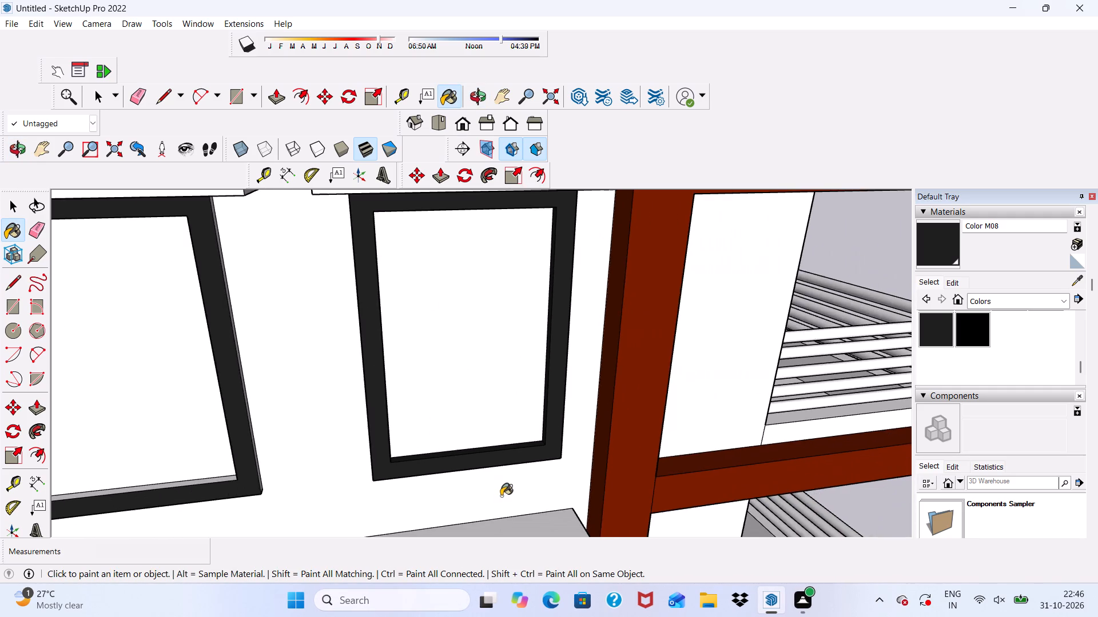
pyautogui.moveTo(500, 492); pyautogui.dragTo(572, 341, button='middle')
pyautogui.scroll(10, 500, 352)
pyautogui.scroll(-1, 509, 342)
pyautogui.scroll(3, 515, 341)
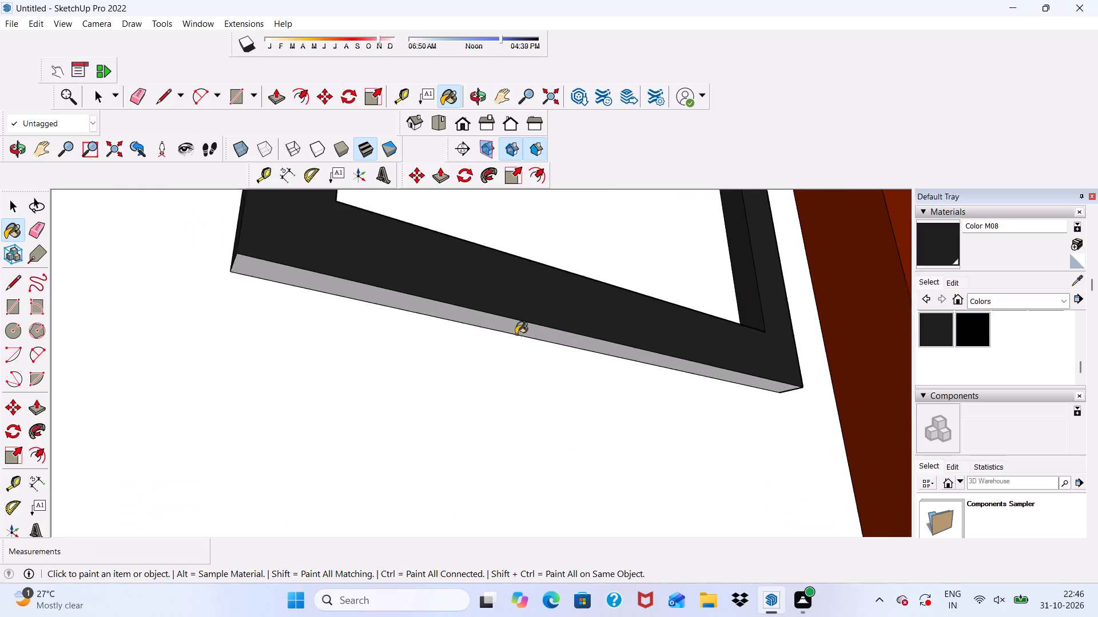
pyautogui.scroll(1, 516, 334)
pyautogui.click(519, 321)
# Paint the outer bottom face of the second-lowest window frame farthest from the balcony with Color M08.
pyautogui.scroll(-2, 564, 348)
pyautogui.moveTo(705, 386); pyautogui.dragTo(457, 484, button='middle')
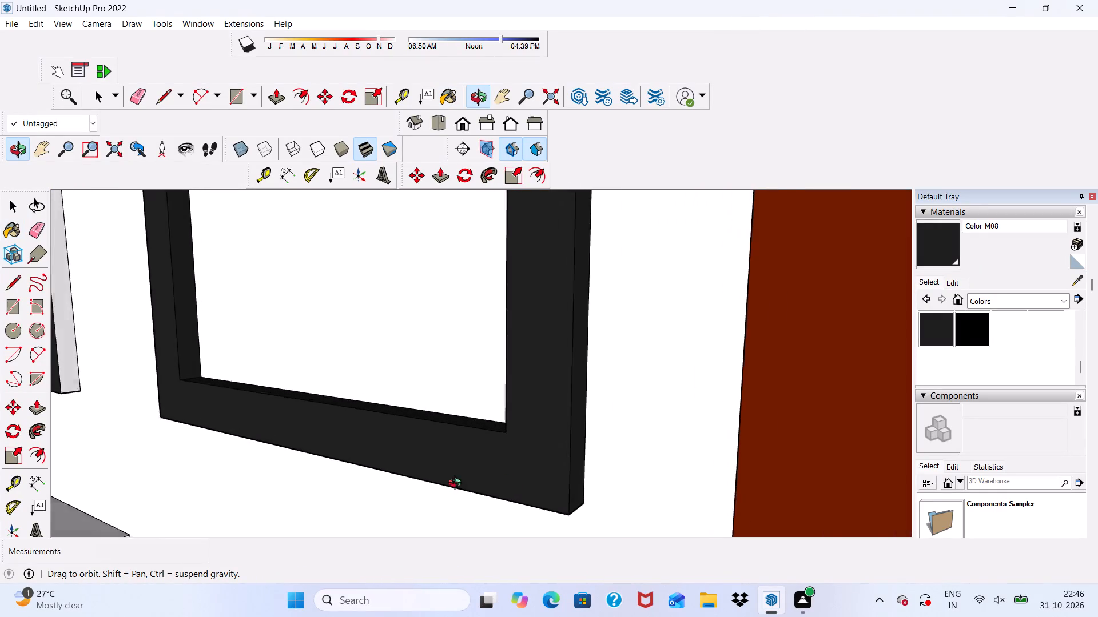
pyautogui.moveTo(457, 484); pyautogui.dragTo(649, 461, button='middle')
pyautogui.scroll(1, 576, 415)
pyautogui.scroll(-13, 567, 414)
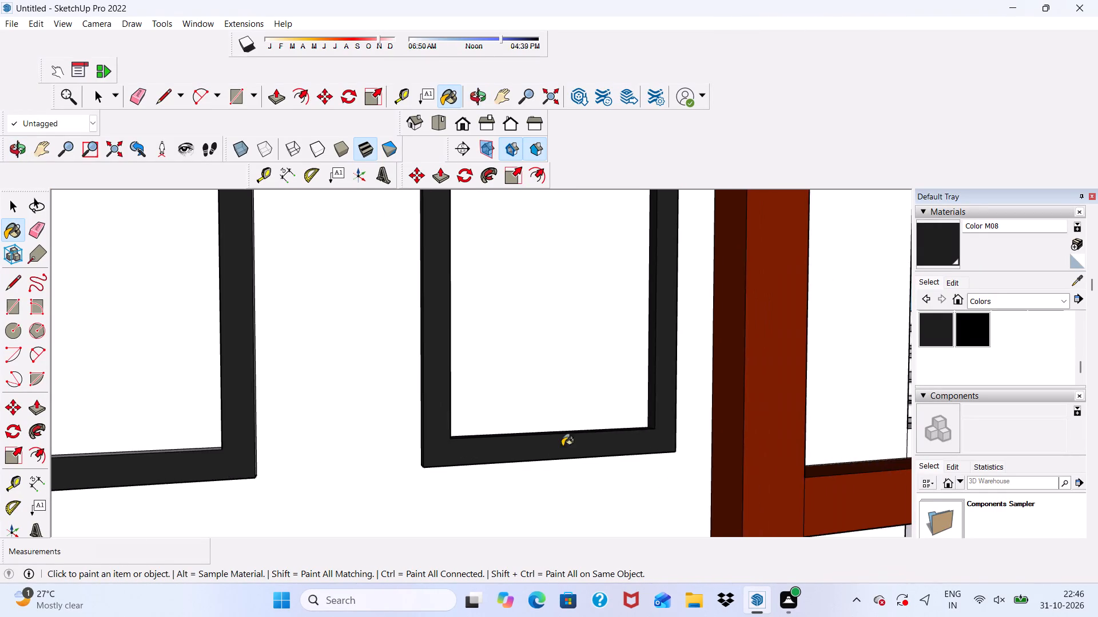
pyautogui.scroll(-3, 562, 446)
pyautogui.scroll(-1, 432, 439)
pyautogui.moveTo(397, 444); pyautogui.dragTo(485, 344, button='middle')
pyautogui.scroll(13, 330, 387)
pyautogui.click(423, 329)
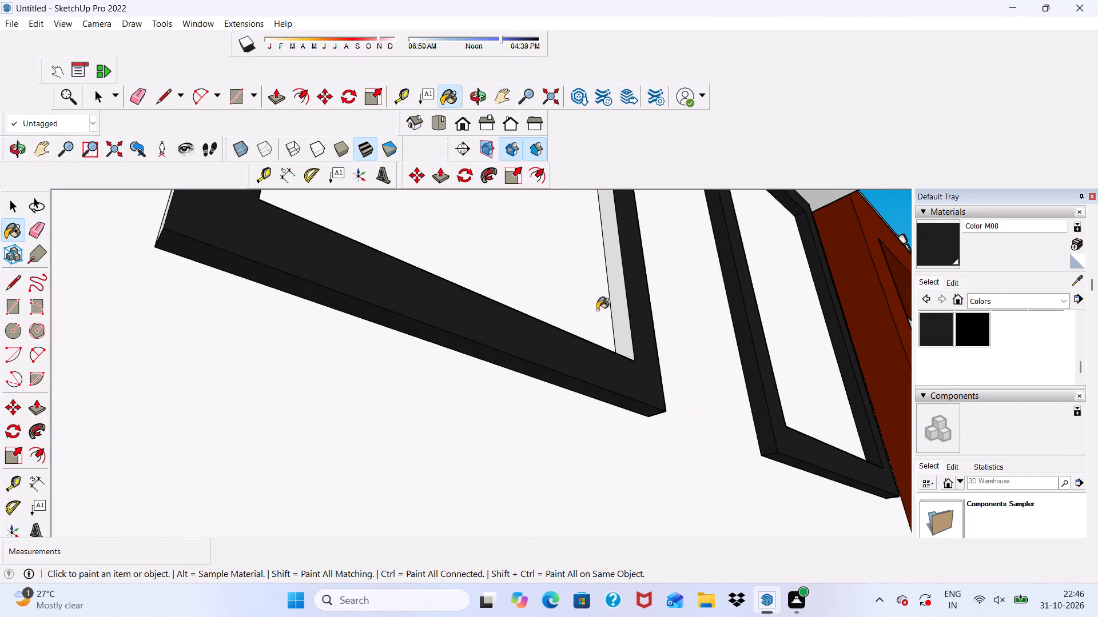
# Paint the inner side nearest the balcony and the opposite outer side of the second-lowest window farthest from the balcony with Color M08.
pyautogui.scroll(3, 597, 310)
pyautogui.click(630, 320)
pyautogui.scroll(-11, 612, 348)
pyautogui.scroll(4, 372, 352)
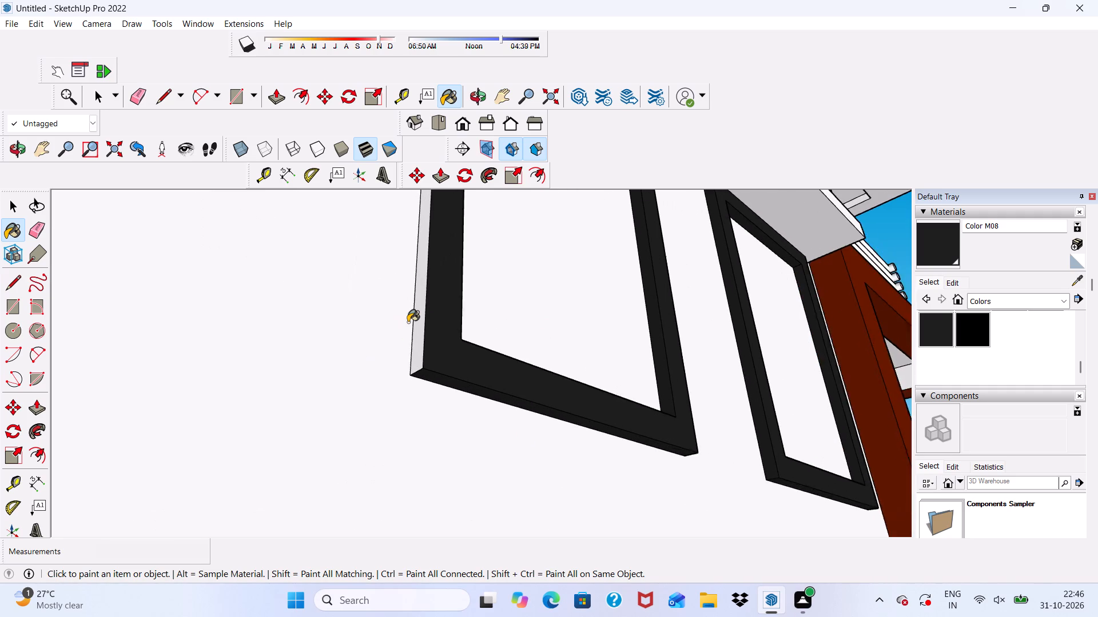
pyautogui.scroll(2, 408, 322)
pyautogui.click(421, 322)
# Paint the top inner face of the second-lowest window frame farthest from the balcony with Color M08.
pyautogui.scroll(-7, 407, 368)
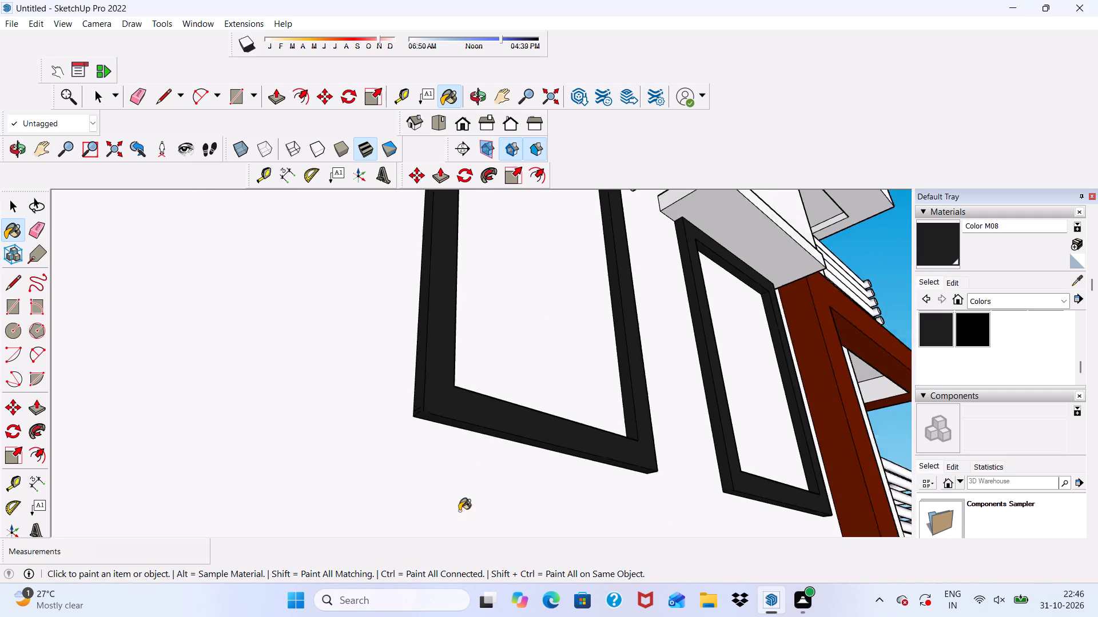
pyautogui.scroll(-7, 459, 511)
pyautogui.scroll(5, 519, 374)
pyautogui.scroll(5, 503, 255)
pyautogui.click(503, 255)
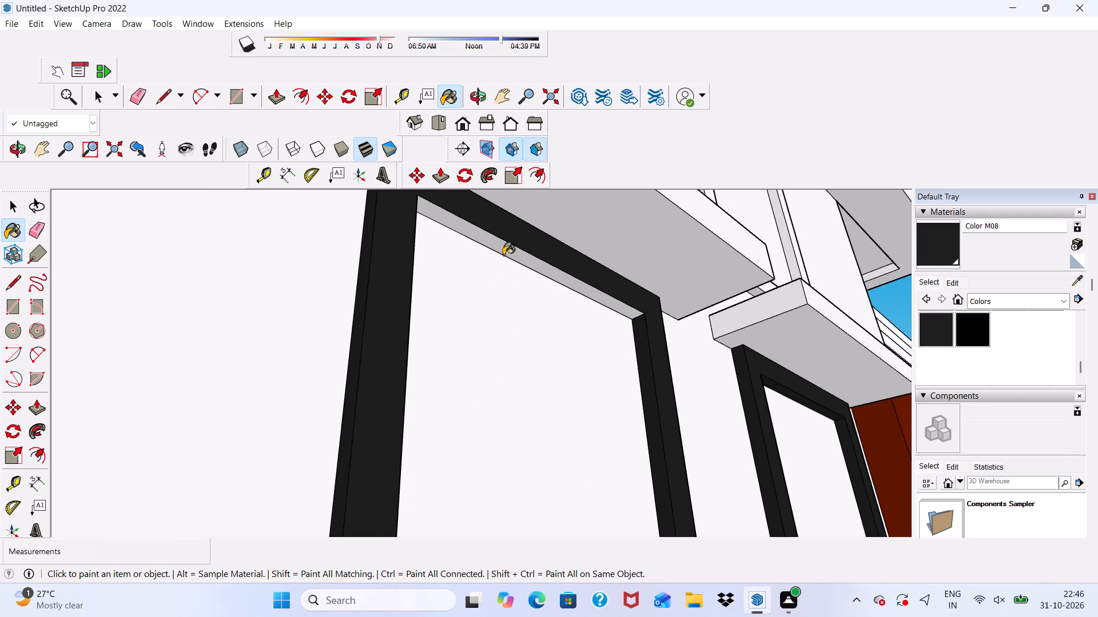
pyautogui.scroll(-5, 519, 289)
pyautogui.scroll(7, 555, 303)
pyautogui.click(547, 296)
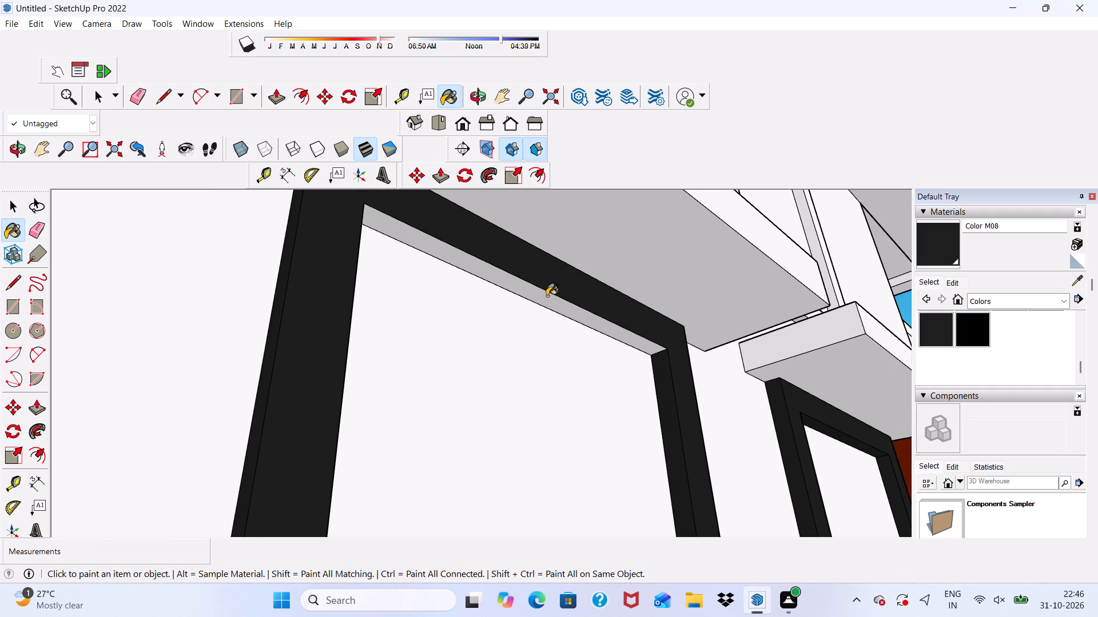
# Paint the remaining inner side and the balcony-side outer side of the second-lowest window farthest from the balcony with Color M08.
pyautogui.scroll(-3, 594, 339)
pyautogui.moveTo(449, 440); pyautogui.dragTo(136, 494, button='middle')
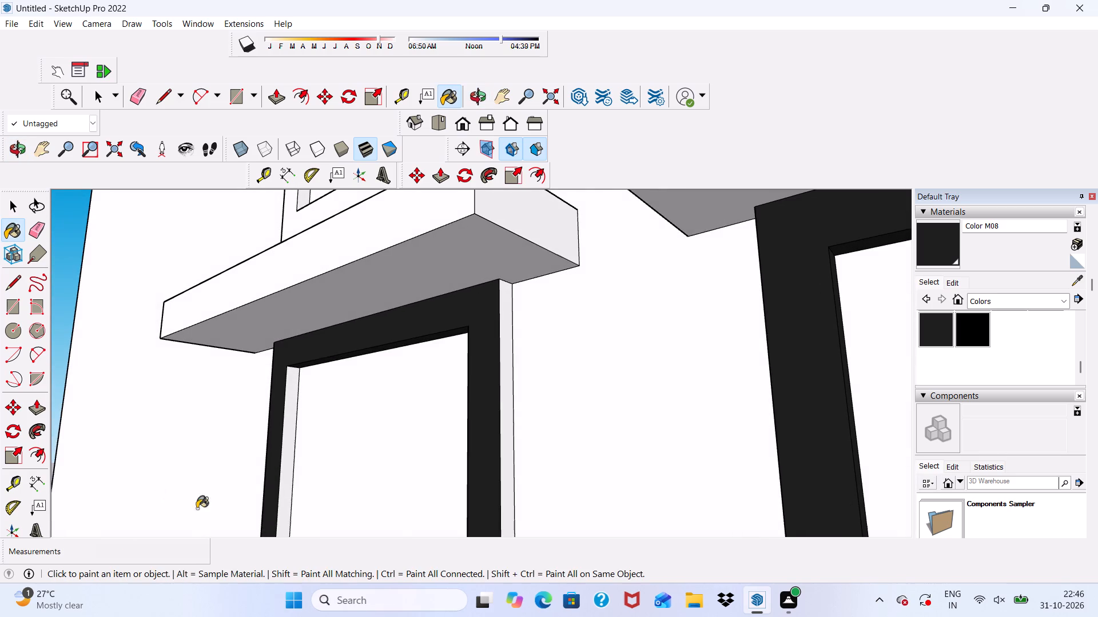
pyautogui.scroll(4, 323, 521)
pyautogui.scroll(-1, 320, 485)
pyautogui.scroll(3, 308, 421)
pyautogui.click(272, 387)
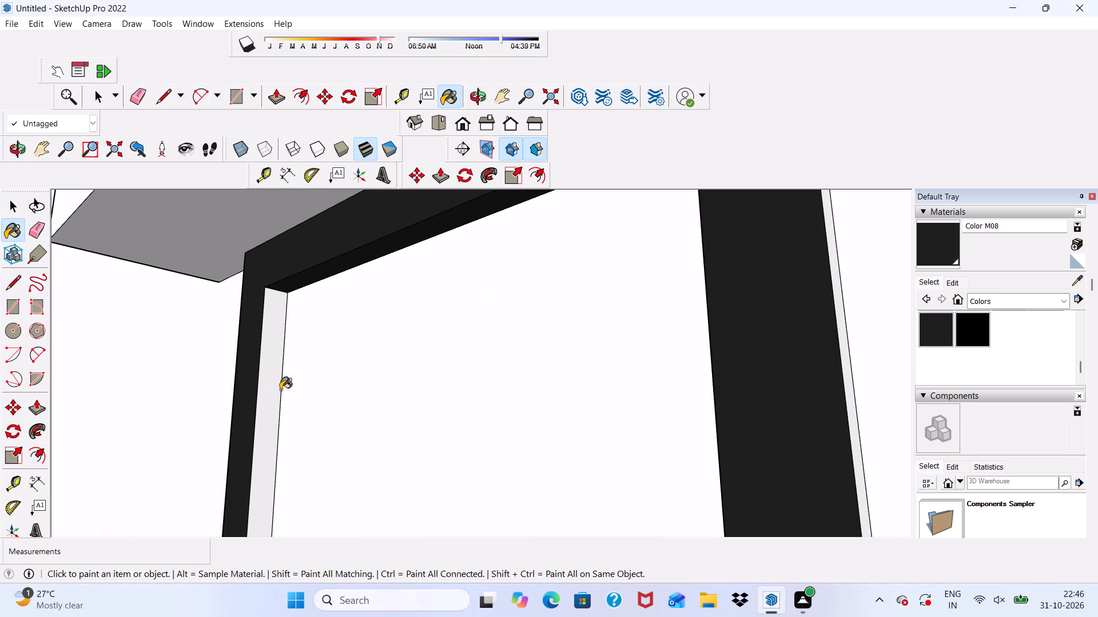
pyautogui.scroll(-1, 615, 440)
pyautogui.moveTo(618, 440); pyautogui.dragTo(559, 457, button='middle')
pyautogui.scroll(1, 600, 426)
pyautogui.click(623, 398)
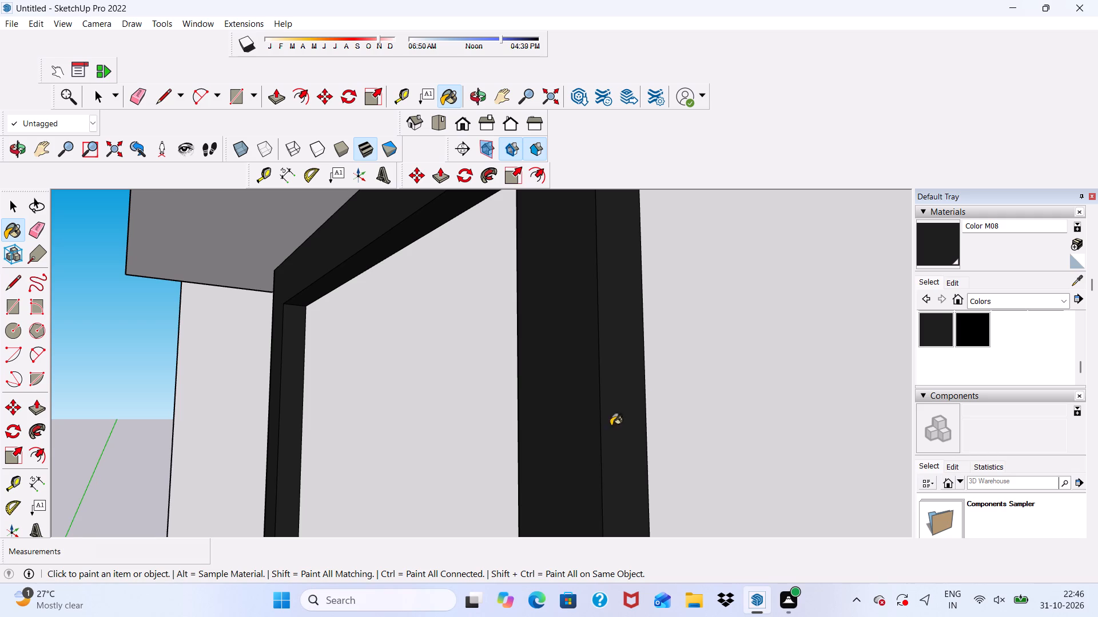
# Paint the front face of the third-lowest side-wall window frame farthest from the balcony with Color M08.
pyautogui.scroll(-2, 609, 426)
pyautogui.scroll(-13, 510, 413)
pyautogui.scroll(-8, 519, 379)
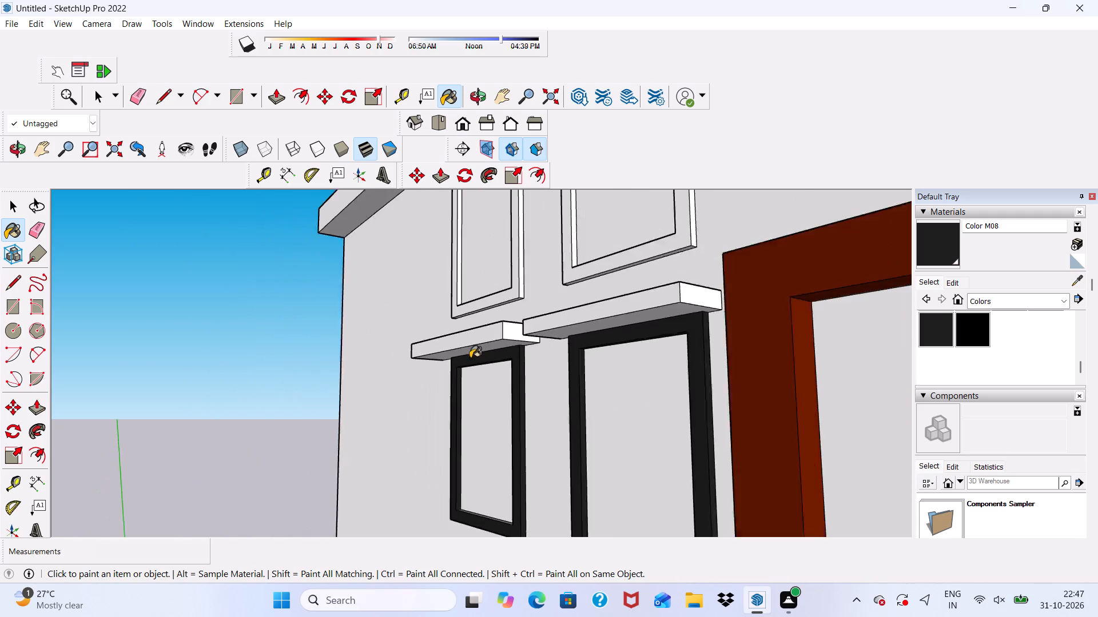
pyautogui.scroll(-1, 470, 358)
pyautogui.moveTo(487, 391); pyautogui.dragTo(620, 421, button='middle')
pyautogui.scroll(12, 463, 321)
pyautogui.click(401, 291)
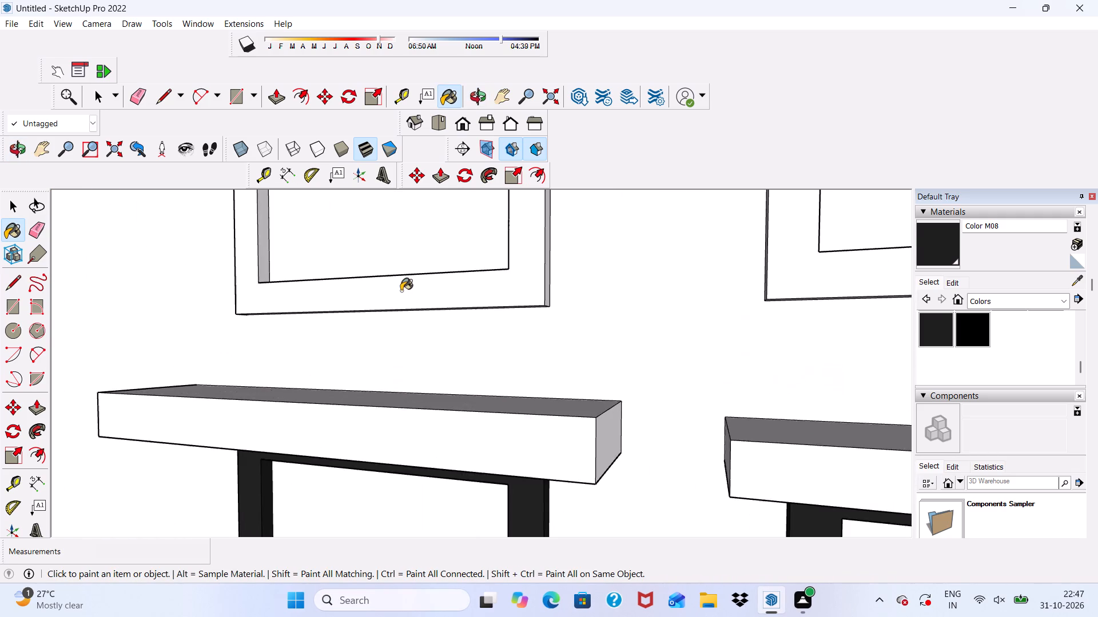
# Paint the balcony-side outer side and outer bottom face of the third-lowest window frame farthest from the balcony with Color M08.
pyautogui.scroll(-4, 403, 292)
pyautogui.moveTo(527, 283); pyautogui.dragTo(455, 337, button='middle')
pyautogui.scroll(8, 490, 314)
pyautogui.click(504, 294)
pyautogui.scroll(-1, 489, 314)
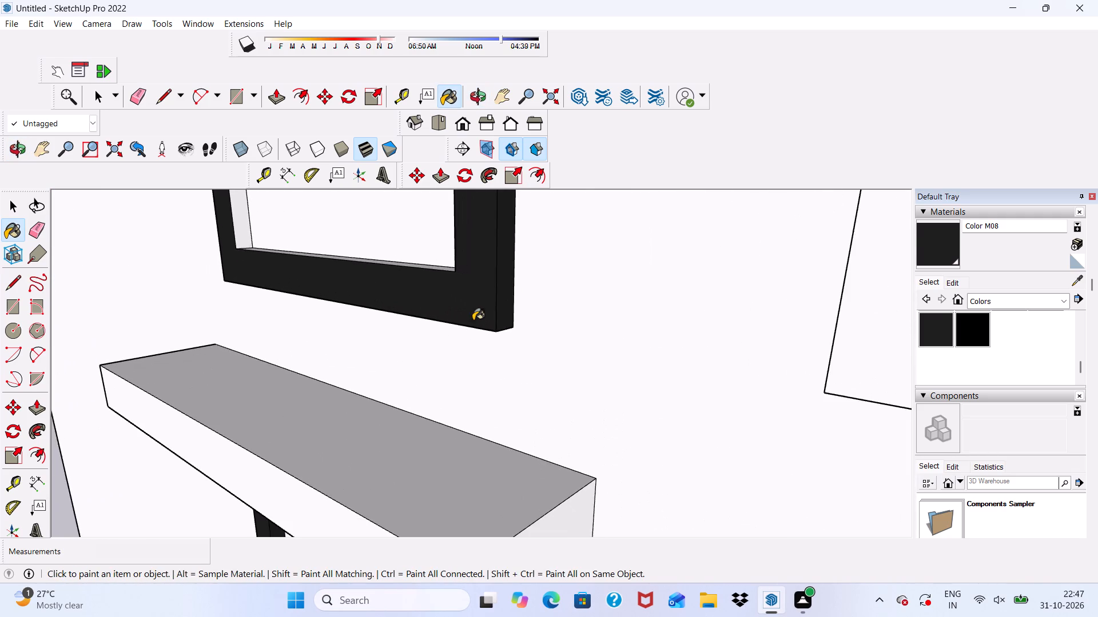
pyautogui.moveTo(473, 320); pyautogui.dragTo(511, 207, button='middle')
pyautogui.scroll(4, 521, 261)
pyautogui.click(522, 234)
# Paint the outer side facing away from the balcony on the third-lowest window frame farthest from it with Color M08.
pyautogui.scroll(-10, 528, 240)
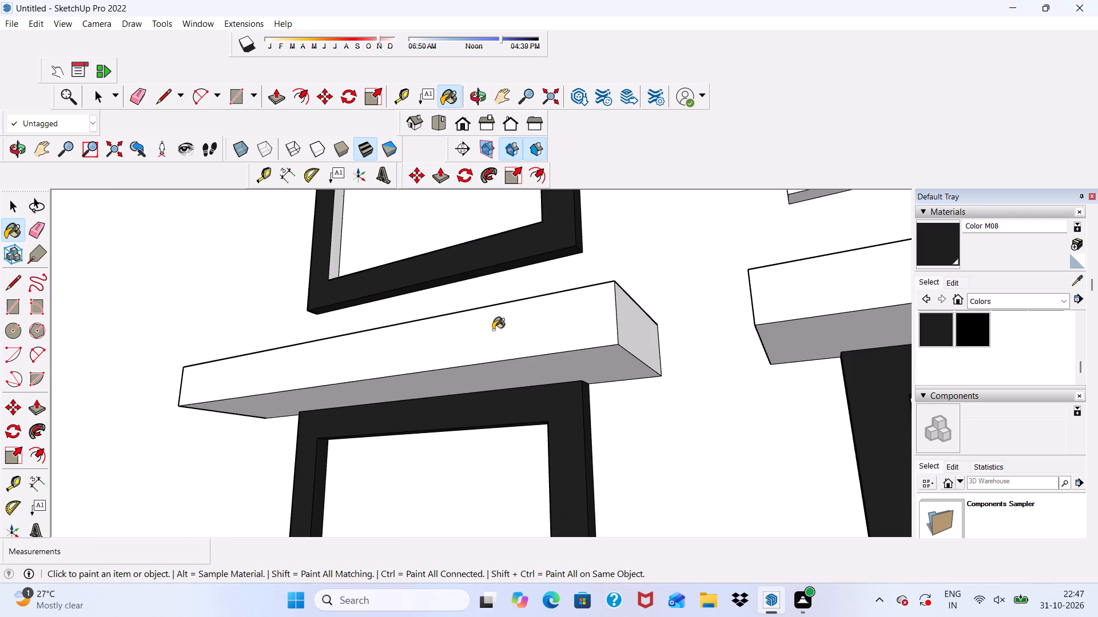
pyautogui.moveTo(493, 330); pyautogui.dragTo(665, 434, button='middle')
pyautogui.scroll(4, 321, 297)
pyautogui.scroll(-10, 320, 287)
pyautogui.scroll(5, 228, 319)
pyautogui.scroll(-1, 283, 244)
pyautogui.moveTo(413, 287); pyautogui.dragTo(622, 257, button='middle')
pyautogui.scroll(3, 489, 328)
pyautogui.click(471, 314)
# Paint both inner sides and the bottom inner face of the third-lowest window frame farthest from the balcony with Color M08.
pyautogui.scroll(-1, 494, 336)
pyautogui.moveTo(494, 336); pyautogui.dragTo(340, 414, button='middle')
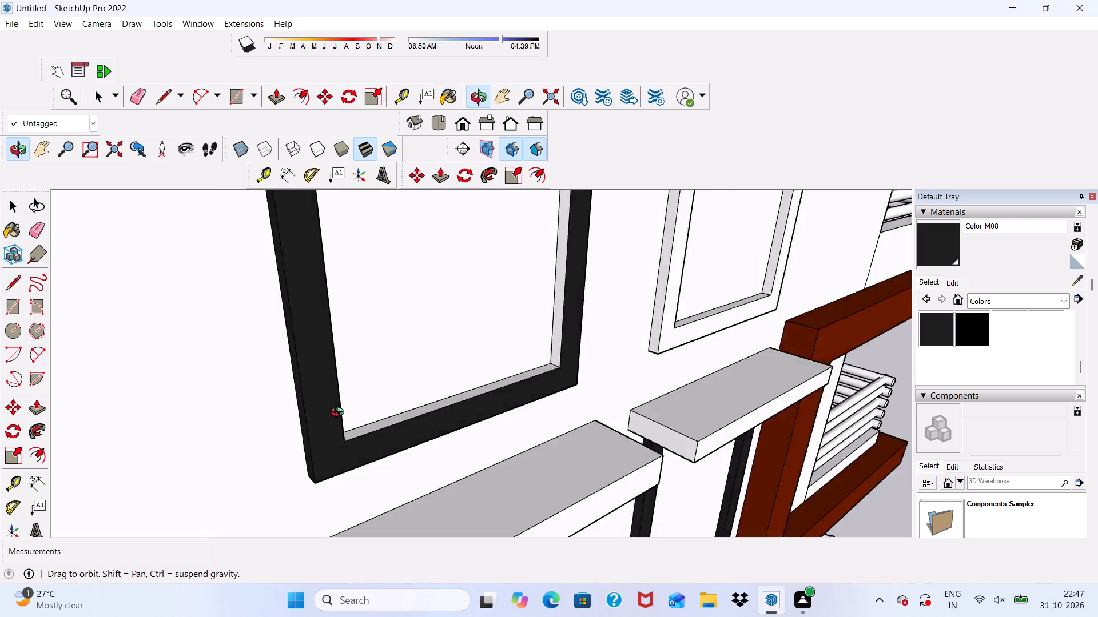
pyautogui.moveTo(340, 414); pyautogui.dragTo(259, 436, button='middle')
pyautogui.scroll(9, 256, 428)
pyautogui.click(249, 356)
pyautogui.scroll(3, 295, 426)
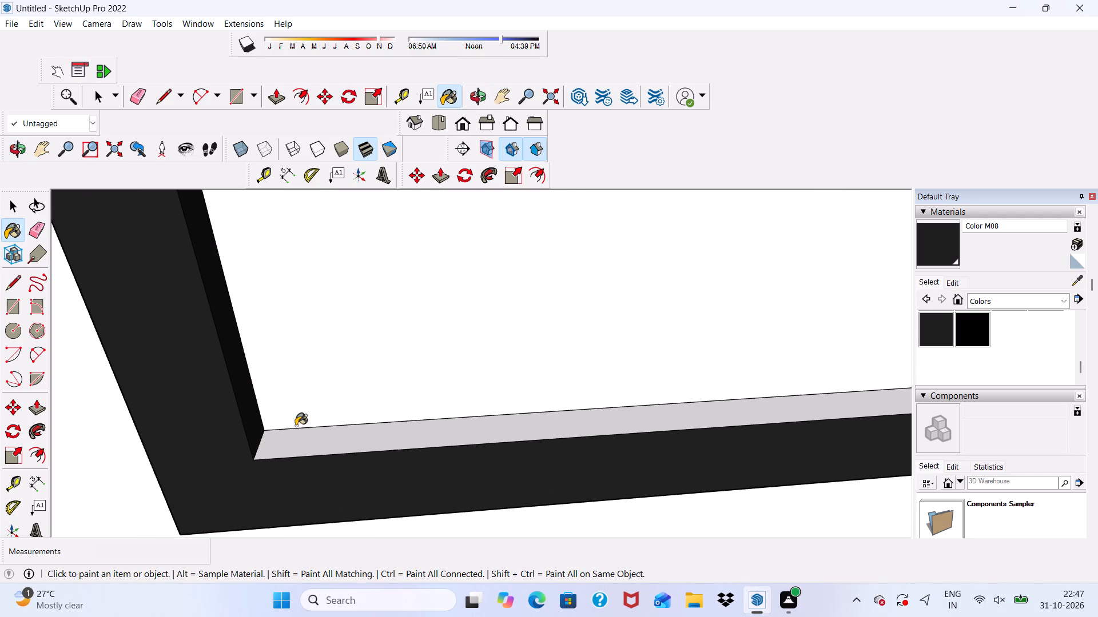
pyautogui.click(300, 440)
pyautogui.scroll(-7, 254, 392)
pyautogui.moveTo(517, 346); pyautogui.dragTo(600, 308, button='middle')
pyautogui.scroll(4, 703, 289)
pyautogui.click(702, 287)
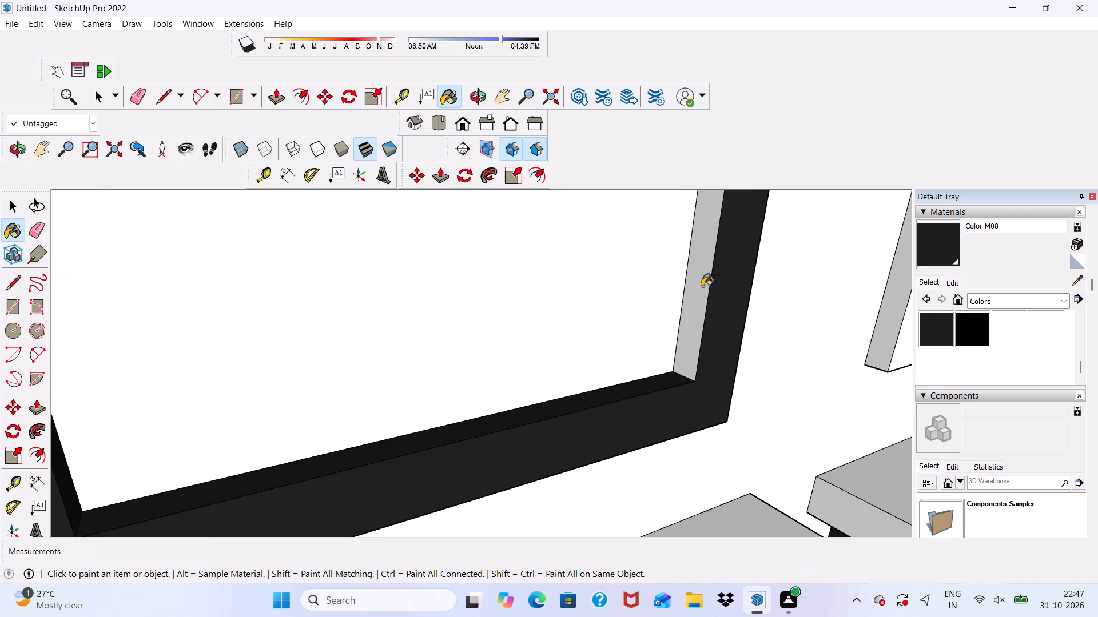
# Paint the top inner face of the third-lowest window frame farthest from the balcony with Color M08.
pyautogui.scroll(-11, 674, 304)
pyautogui.moveTo(628, 469); pyautogui.dragTo(579, 390, button='middle')
pyautogui.scroll(-11, 572, 383)
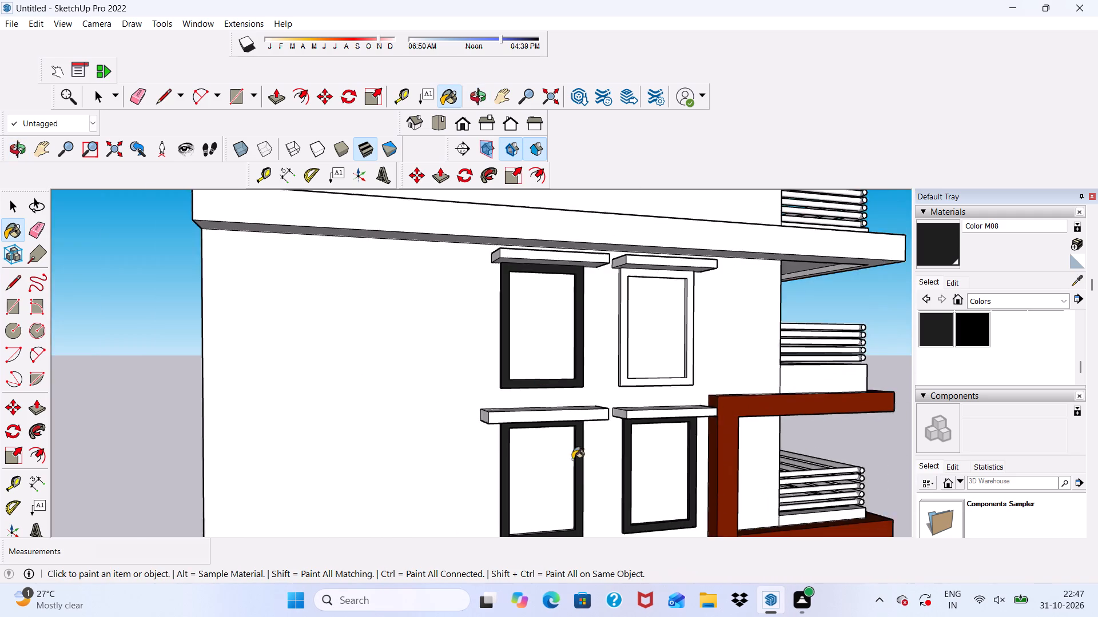
pyautogui.scroll(4, 528, 326)
pyautogui.scroll(-1, 536, 288)
pyautogui.moveTo(536, 288); pyautogui.dragTo(546, 186, button='middle')
pyautogui.scroll(7, 554, 183)
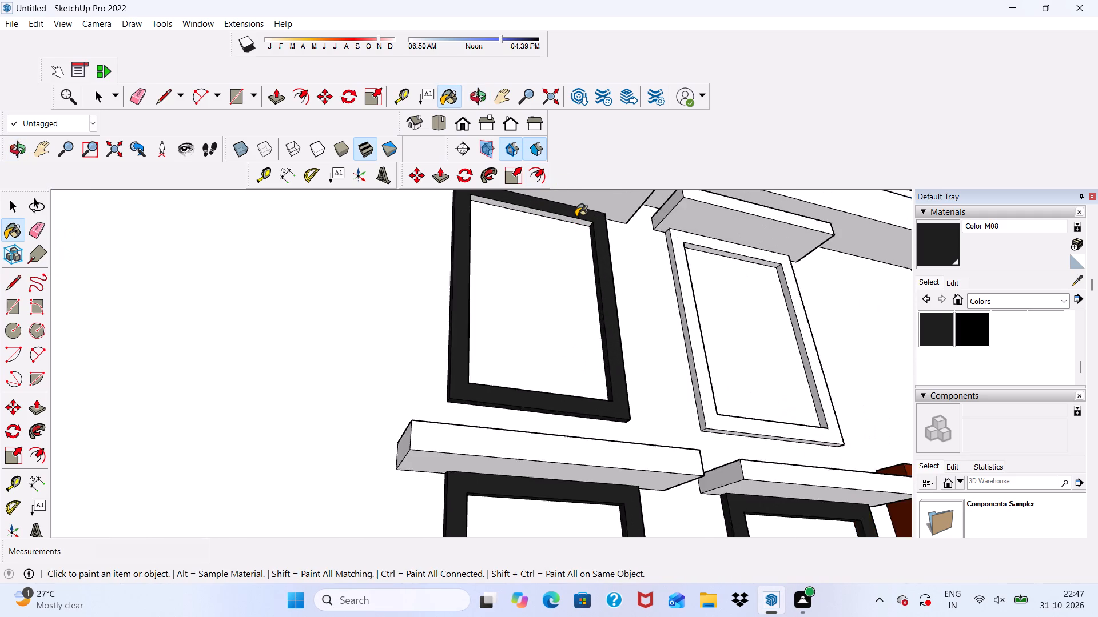
pyautogui.scroll(7, 576, 217)
pyautogui.click(578, 225)
# Paint the front face of the third-lowest side-wall window frame nearest the balcony with Color M08.
pyautogui.scroll(-2, 592, 250)
pyautogui.moveTo(650, 325); pyautogui.dragTo(416, 451, button='middle')
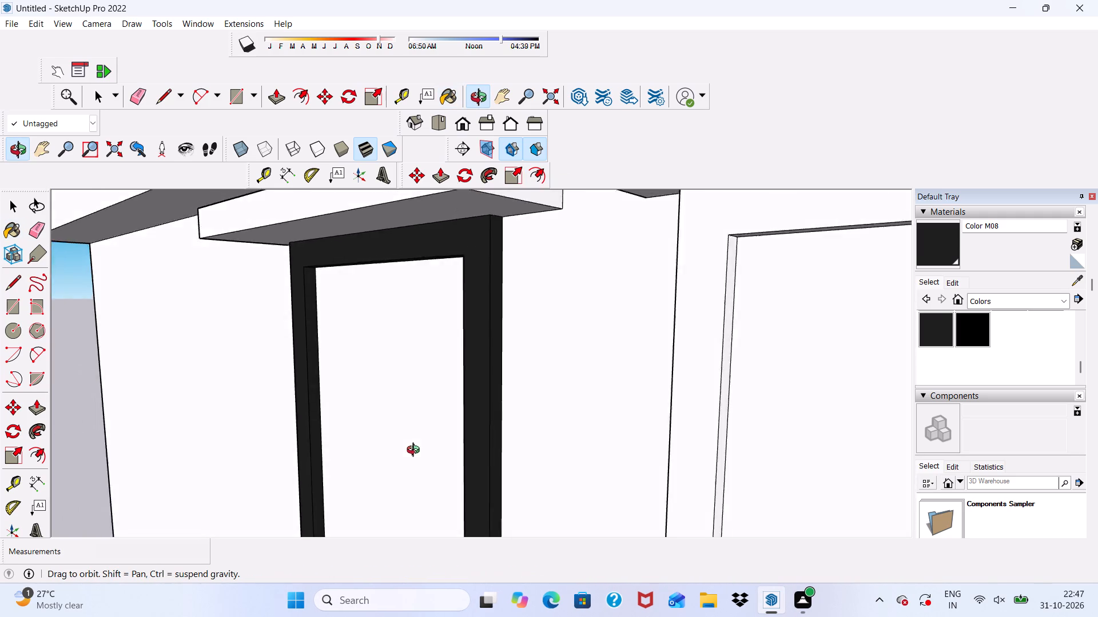
pyautogui.moveTo(416, 451); pyautogui.dragTo(524, 400, button='middle')
pyautogui.scroll(-6, 495, 313)
pyautogui.scroll(2, 551, 271)
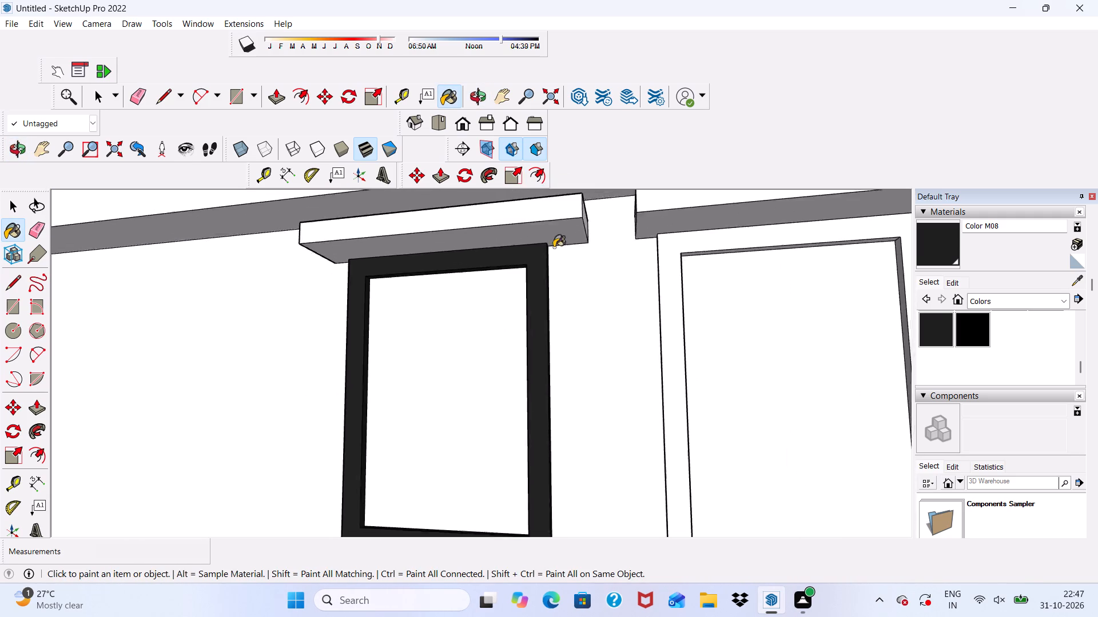
pyautogui.scroll(-10, 554, 249)
pyautogui.scroll(4, 647, 340)
pyautogui.scroll(-17, 643, 339)
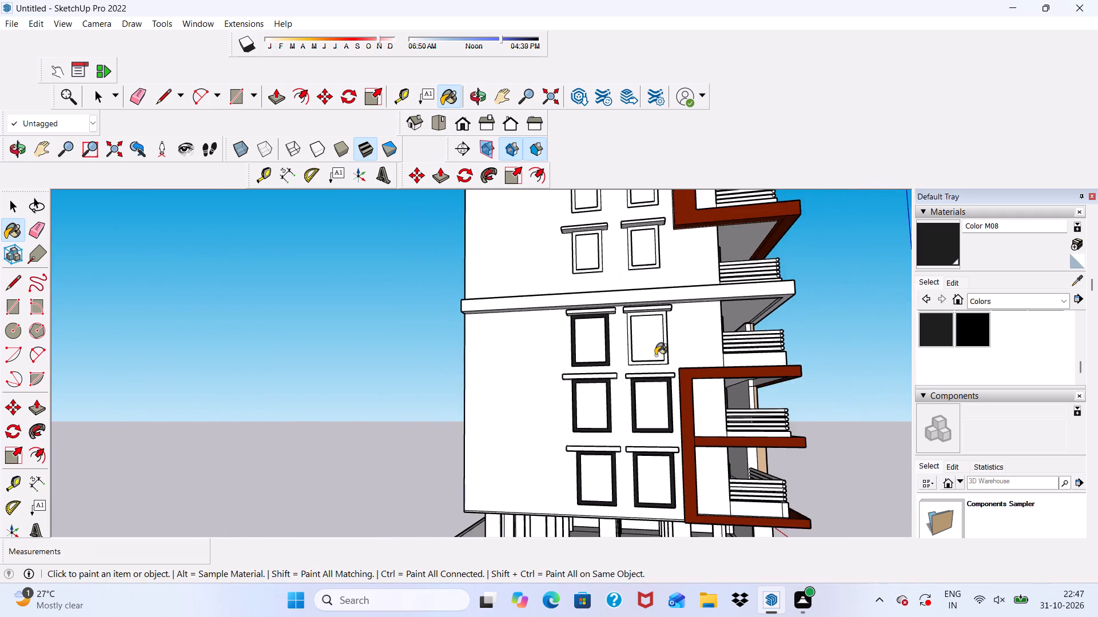
pyautogui.scroll(9, 661, 355)
pyautogui.scroll(-1, 657, 310)
pyautogui.scroll(5, 658, 306)
pyautogui.click(658, 306)
# Paint the balcony-side outer side, opposite inner side and top inner face of the third-lowest window nearest the balcony with Color M08.
pyautogui.moveTo(680, 352); pyautogui.dragTo(475, 422, button='middle')
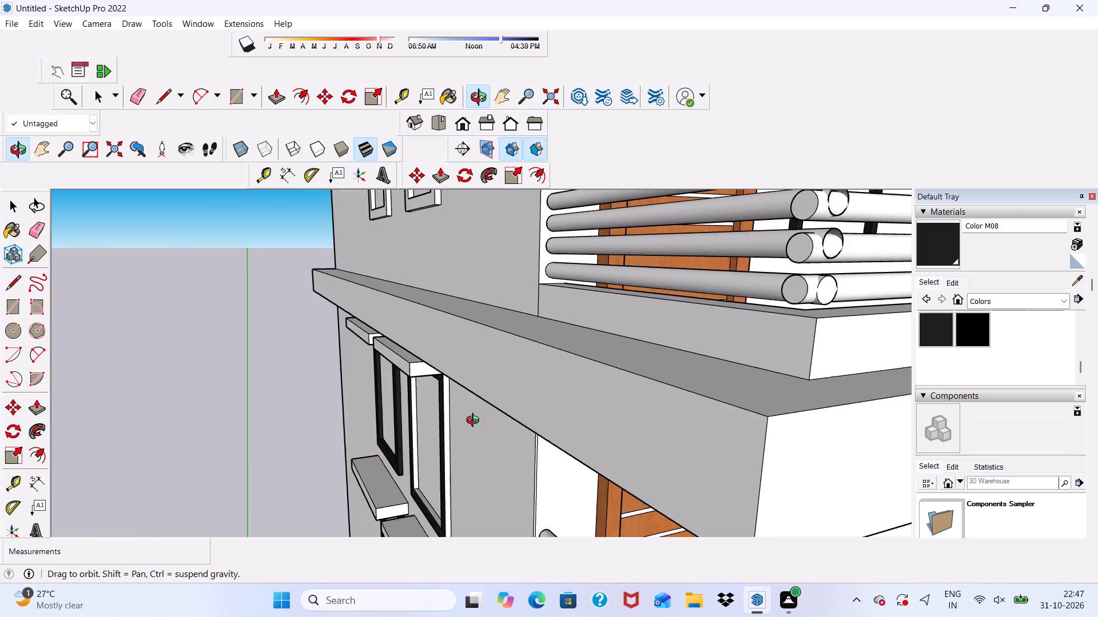
pyautogui.moveTo(475, 422); pyautogui.dragTo(498, 395, button='middle')
pyautogui.scroll(9, 490, 392)
pyautogui.click(470, 358)
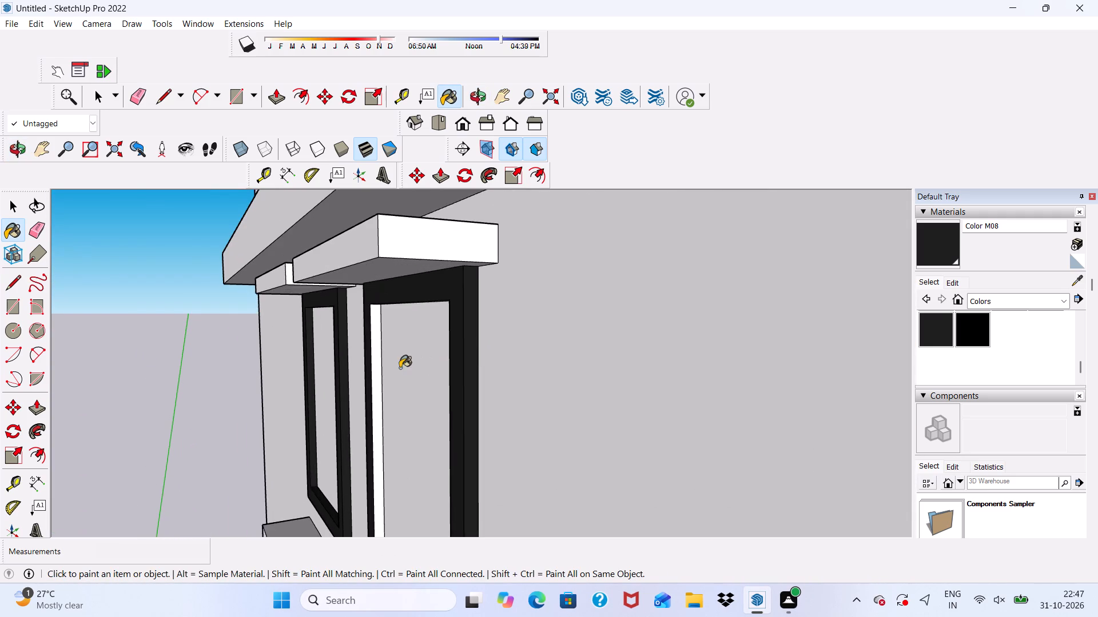
pyautogui.scroll(5, 400, 368)
pyautogui.click(360, 356)
pyautogui.moveTo(377, 345); pyautogui.dragTo(418, 286, button='middle')
pyautogui.scroll(3, 416, 218)
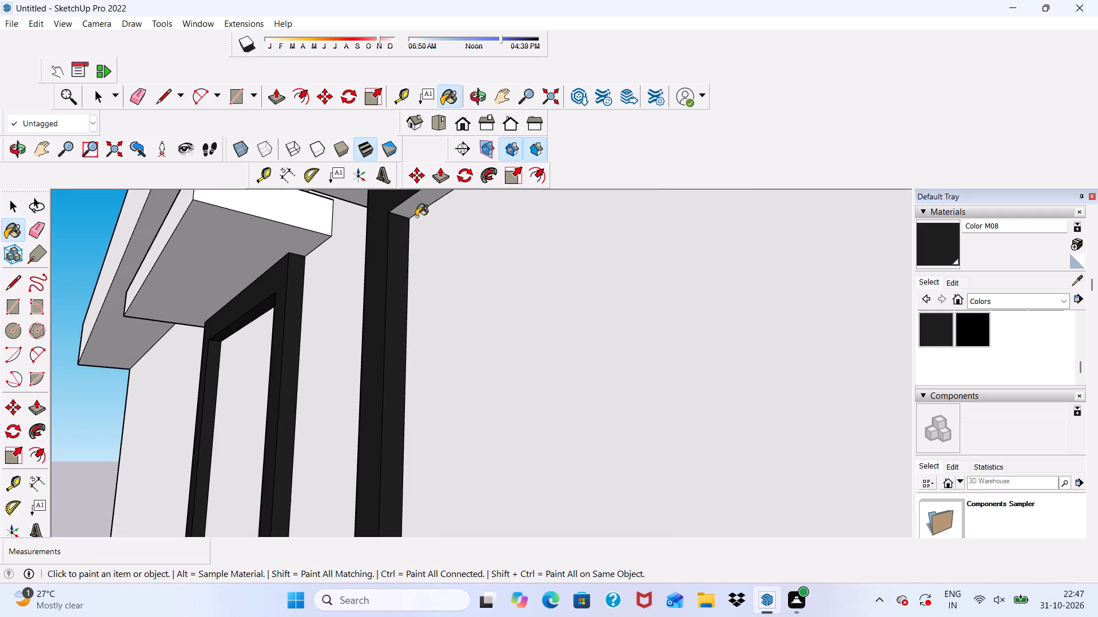
pyautogui.click(415, 201)
# Paint the bottom inner face of the third-lowest window frame nearest the balcony with Color M08.
pyautogui.scroll(-18, 434, 243)
pyautogui.moveTo(537, 326); pyautogui.dragTo(546, 347, button='middle')
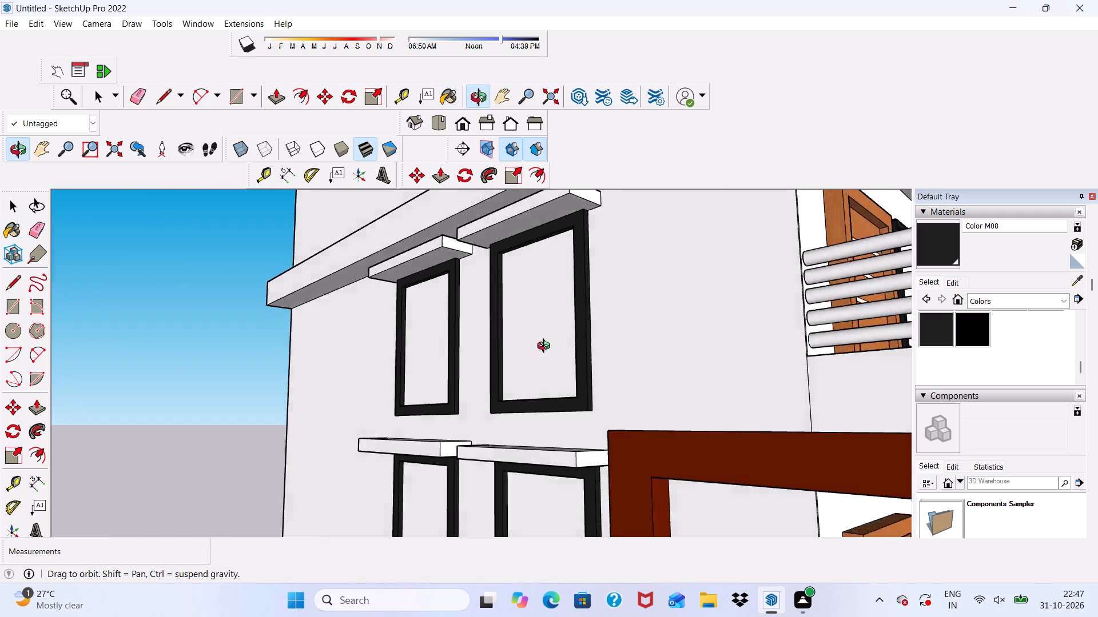
pyautogui.moveTo(546, 347); pyautogui.dragTo(556, 487, button='middle')
pyautogui.scroll(10, 488, 340)
pyautogui.click(522, 359)
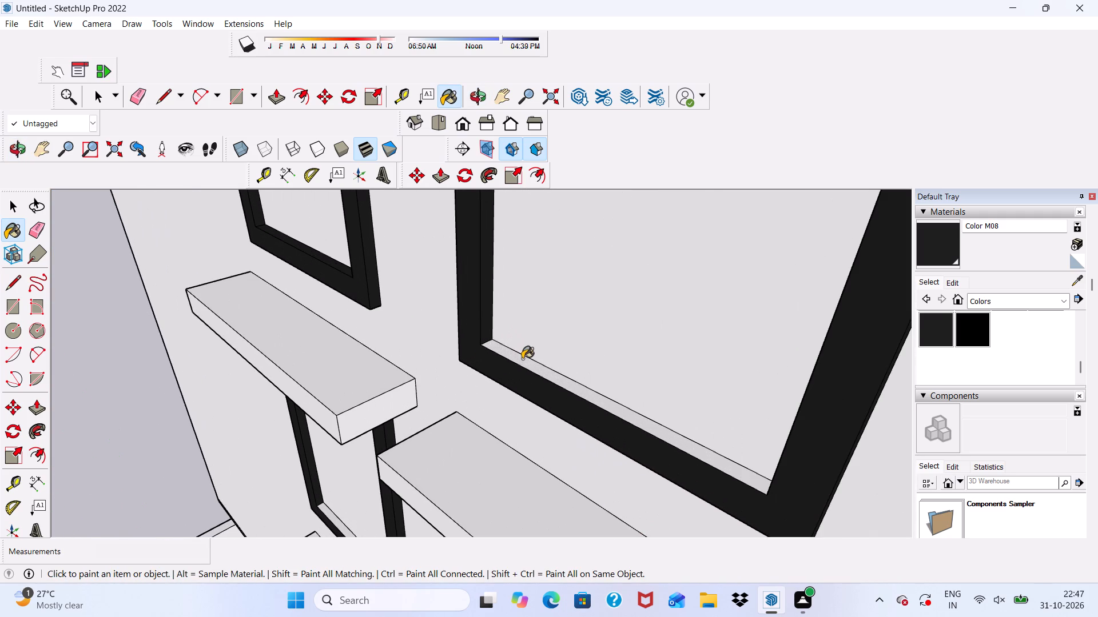
pyautogui.scroll(-11, 515, 360)
pyautogui.scroll(1, 555, 427)
pyautogui.scroll(-11, 559, 416)
pyautogui.scroll(5, 562, 297)
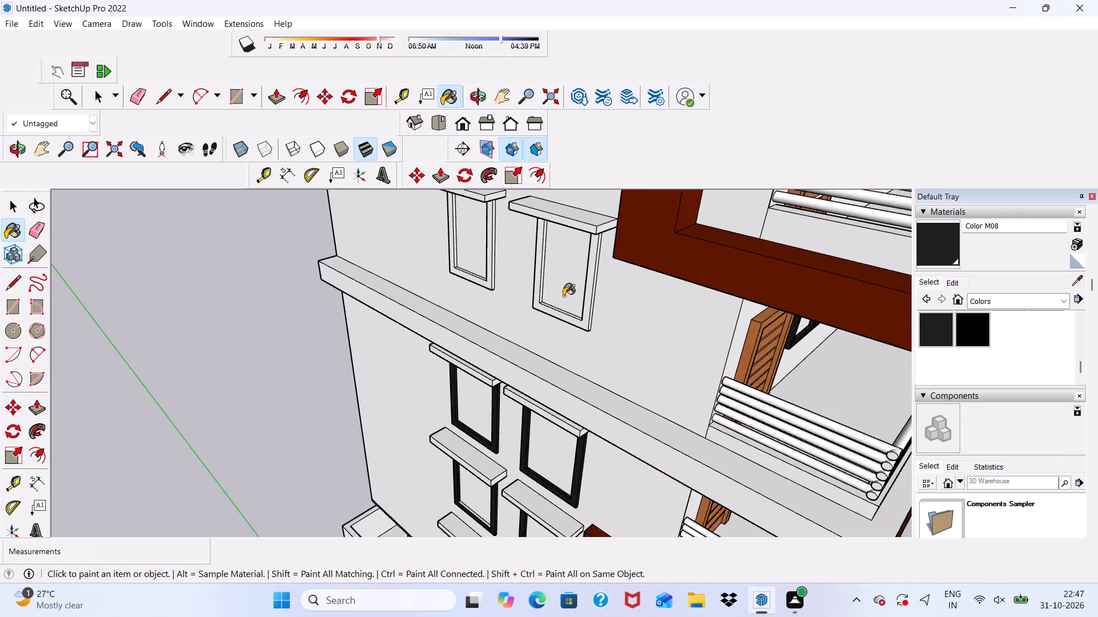
# Paint the front face and balcony-side outer side of the fourth-lowest side-wall window frame nearest the balcony with Color M08.
pyautogui.scroll(7, 563, 296)
pyautogui.click(562, 324)
pyautogui.scroll(4, 575, 323)
pyautogui.moveTo(683, 318); pyautogui.dragTo(619, 318, button='middle')
pyautogui.scroll(3, 619, 318)
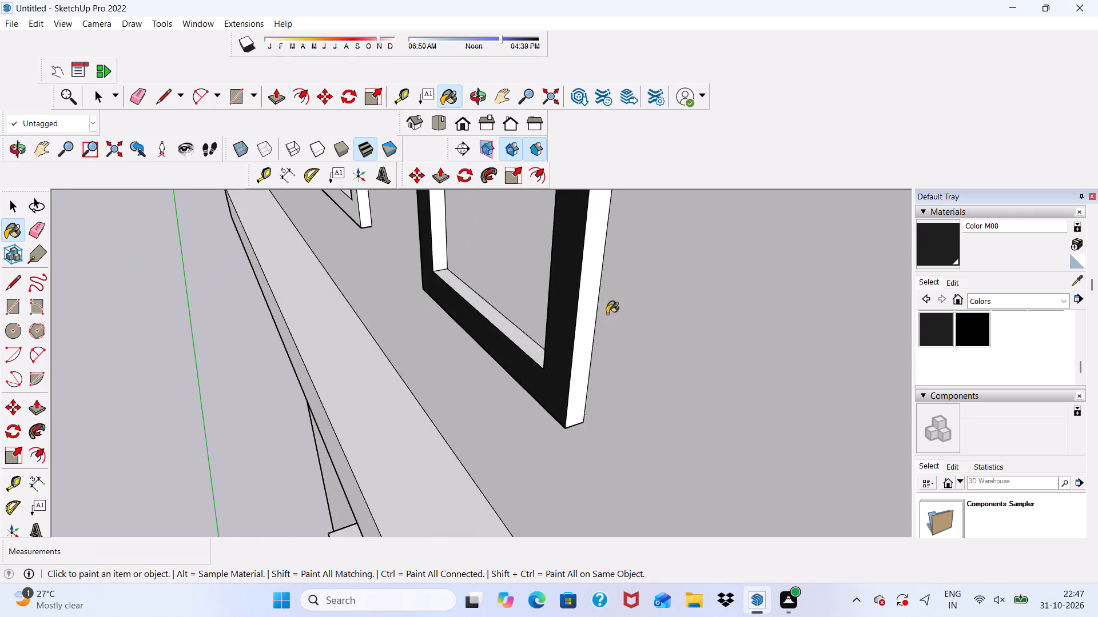
pyautogui.click(586, 309)
# Paint the inner side farthest from the balcony, bottom inner face and top inner face of that fourth-lowest window frame with Color M08.
pyautogui.scroll(-1, 546, 344)
pyautogui.moveTo(520, 359); pyautogui.dragTo(606, 366, button='middle')
pyautogui.scroll(5, 527, 300)
pyautogui.scroll(-1, 465, 264)
pyautogui.scroll(4, 427, 262)
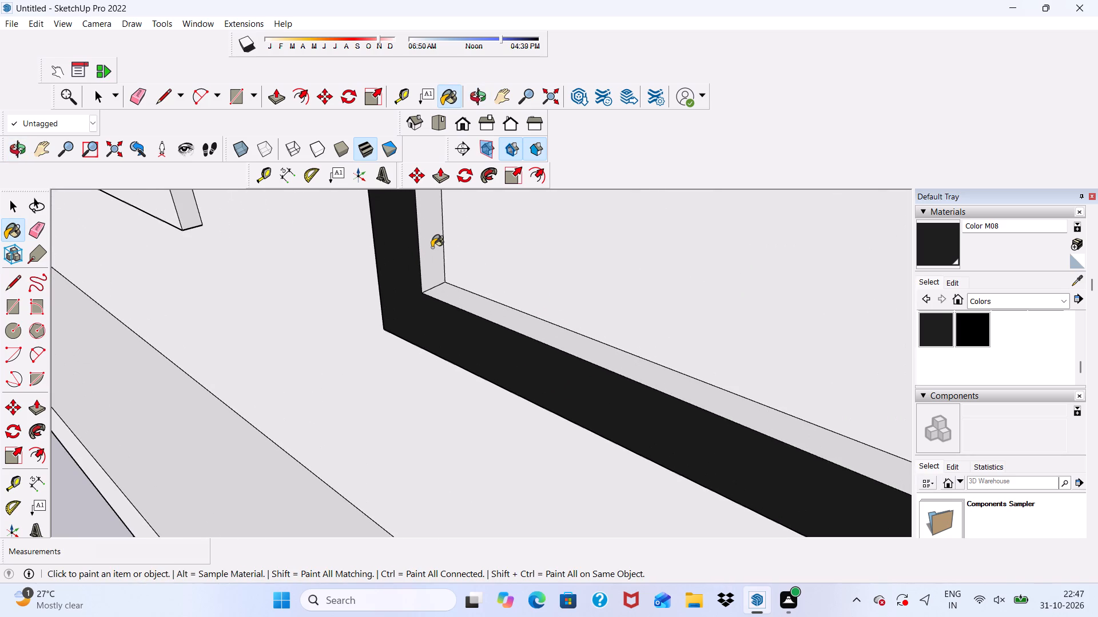
pyautogui.click(432, 247)
pyautogui.click(462, 306)
pyautogui.scroll(-15, 478, 314)
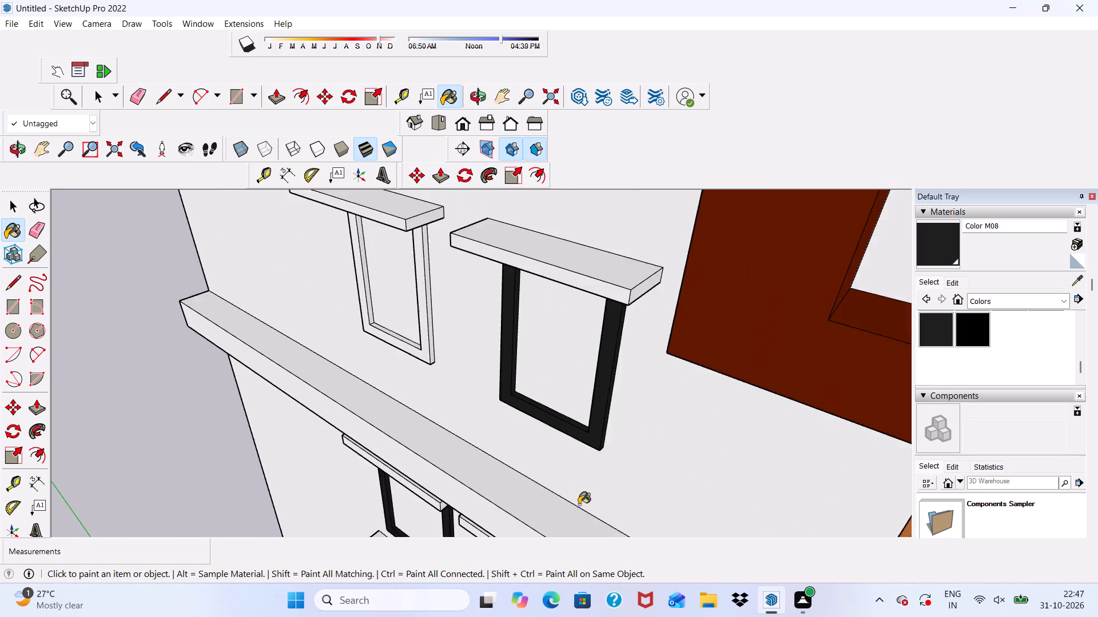
pyautogui.scroll(-5, 579, 504)
pyautogui.moveTo(523, 409); pyautogui.dragTo(548, 216, button='middle')
pyautogui.scroll(13, 582, 340)
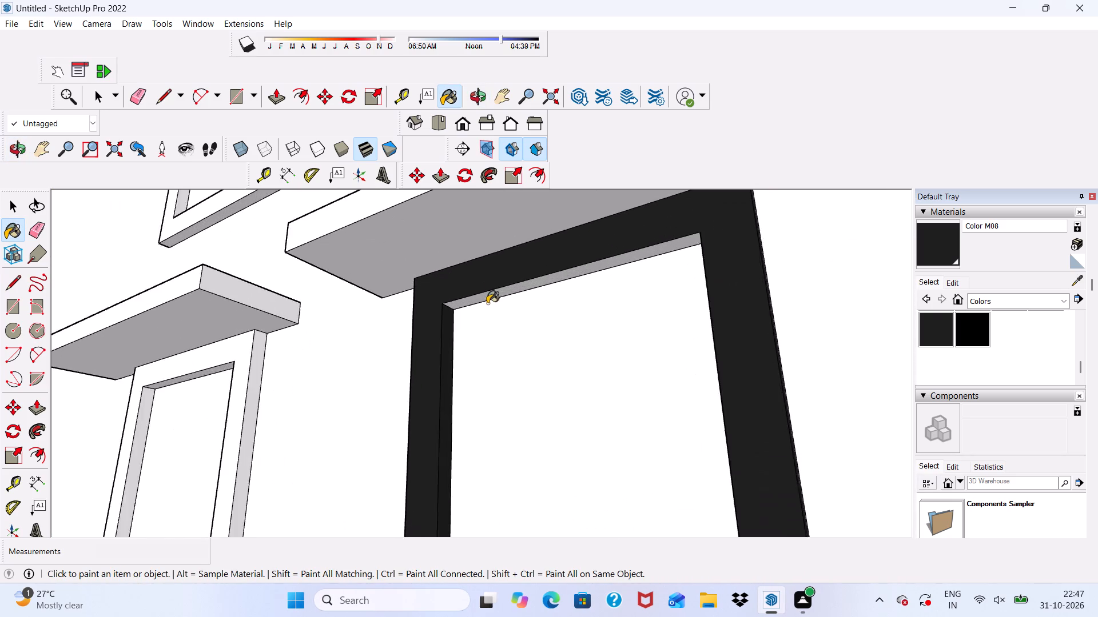
pyautogui.scroll(4, 487, 303)
pyautogui.click(489, 294)
# On the fourth-lowest window frame farthest from the balcony, paint the front, balcony-side outer side, top inner face and far inner side with Color M08.
pyautogui.scroll(-17, 491, 297)
pyautogui.scroll(4, 323, 391)
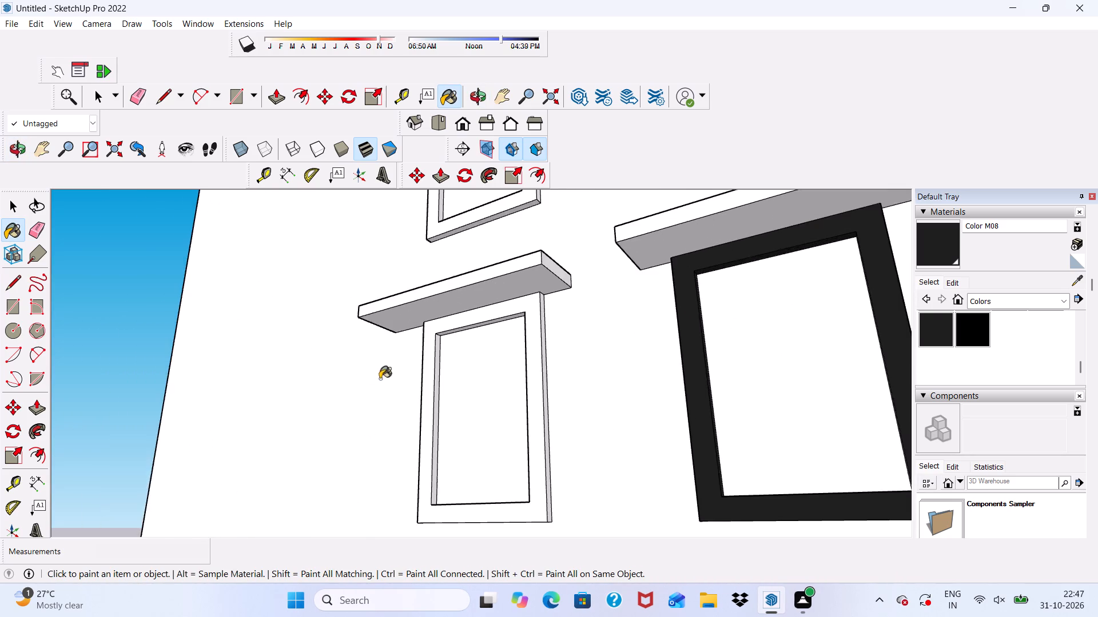
pyautogui.scroll(4, 451, 313)
pyautogui.click(457, 318)
pyautogui.moveTo(589, 391); pyautogui.dragTo(433, 462, button='middle')
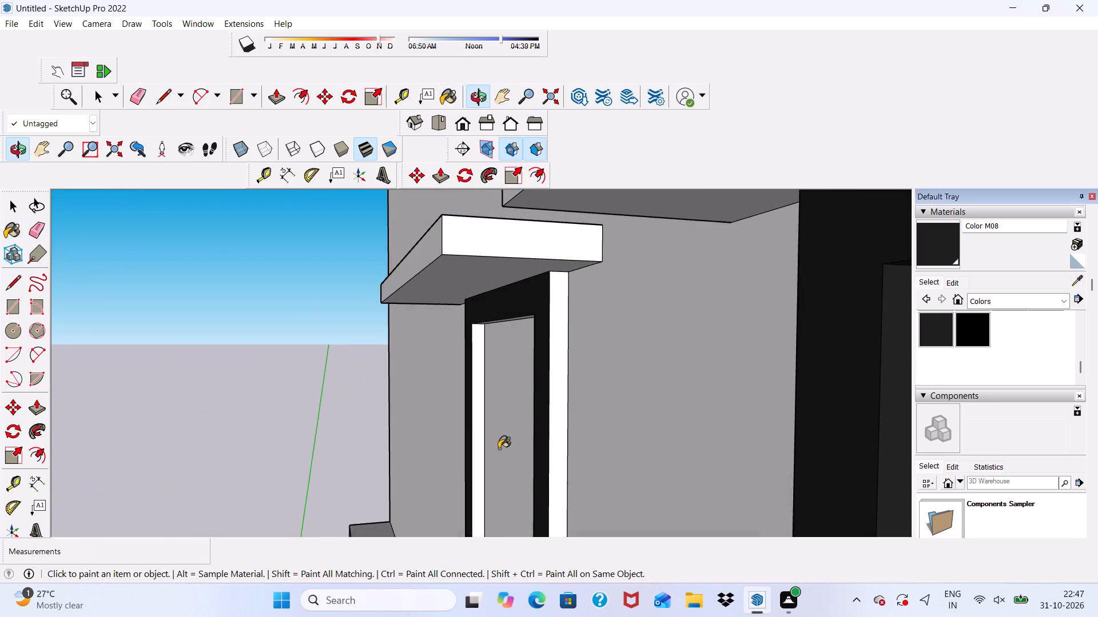
pyautogui.scroll(7, 590, 398)
pyautogui.click(536, 341)
pyautogui.scroll(8, 495, 319)
pyautogui.click(463, 258)
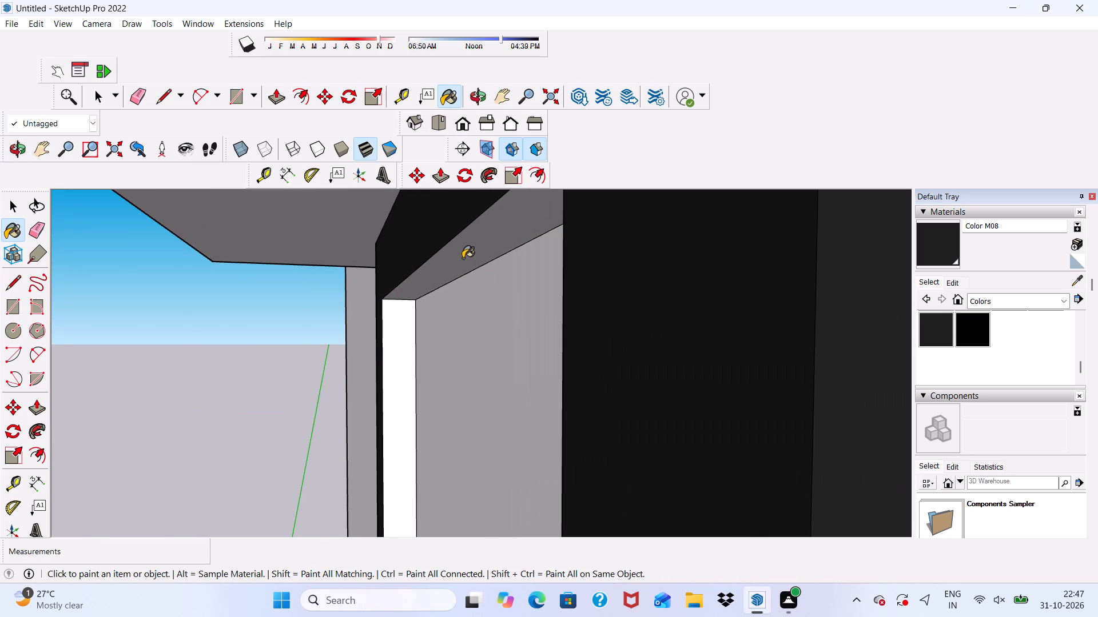
pyautogui.click(388, 364)
# Paint the balcony-side inner side of the fourth-lowest window frame farthest from the balcony with Color M08.
pyautogui.scroll(-1, 391, 371)
pyautogui.moveTo(397, 381); pyautogui.dragTo(722, 425, button='middle')
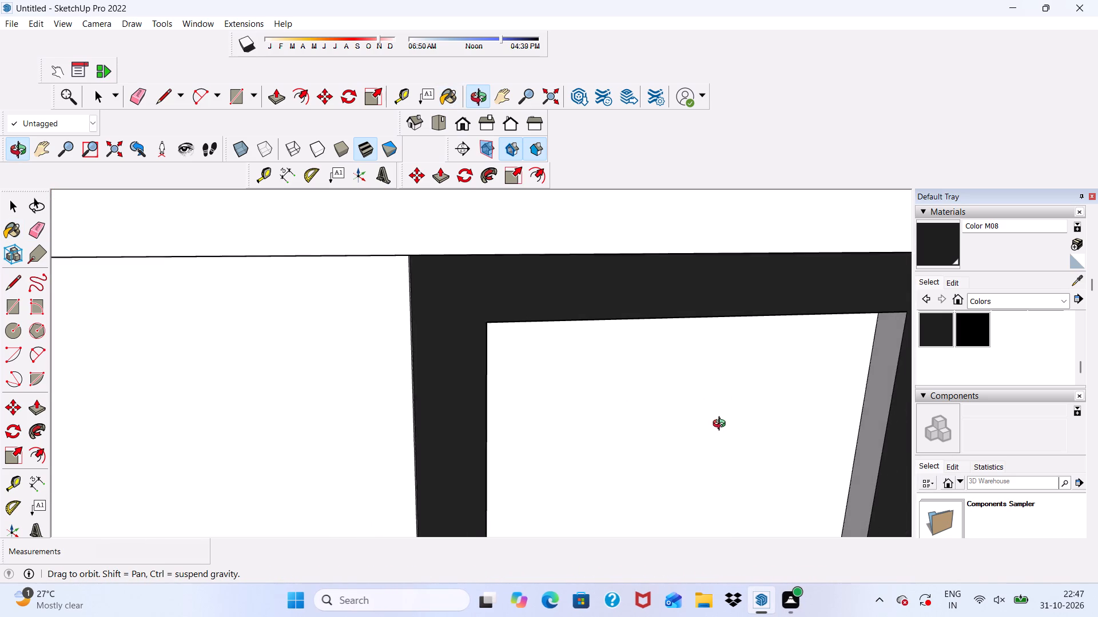
pyautogui.moveTo(722, 425); pyautogui.dragTo(729, 431, button='middle')
pyautogui.scroll(4, 732, 444)
pyautogui.scroll(-2, 500, 359)
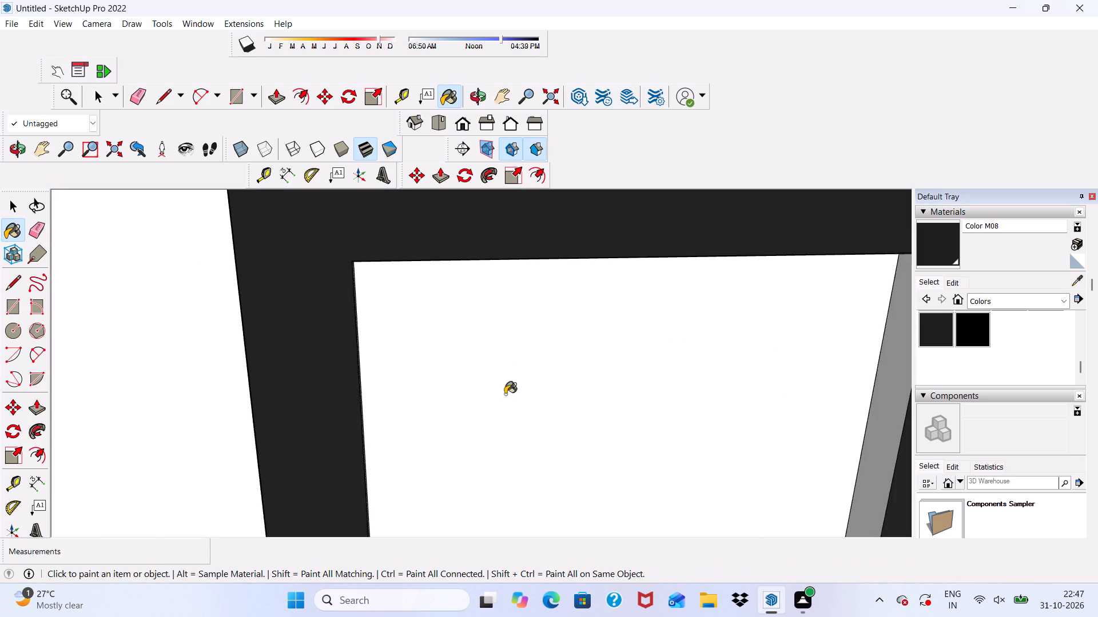
pyautogui.scroll(-7, 505, 394)
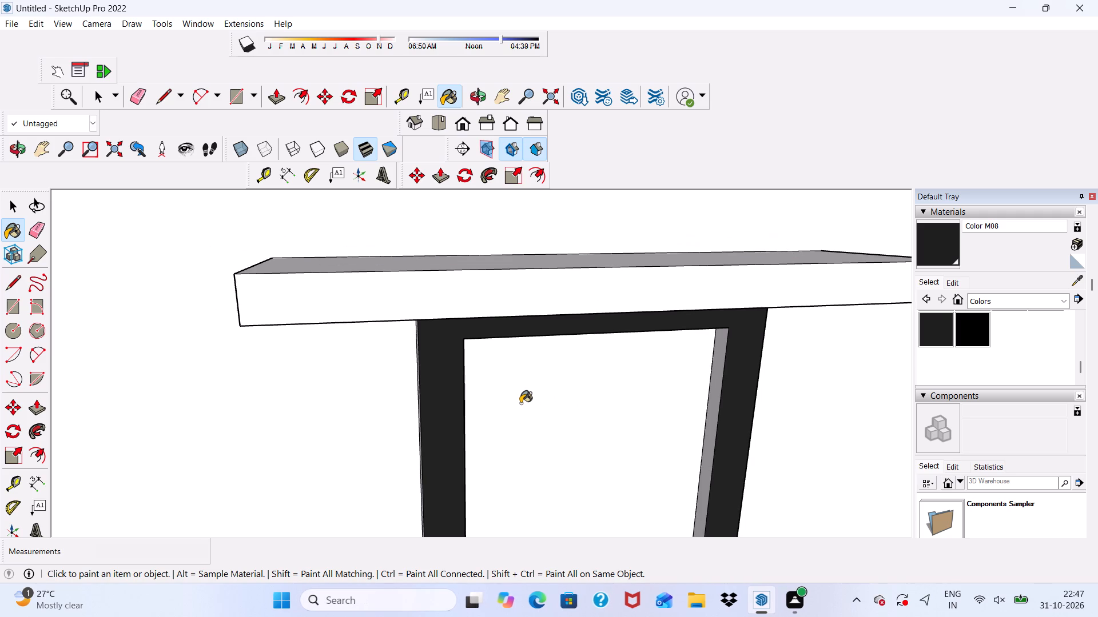
pyautogui.scroll(-4, 556, 431)
pyautogui.scroll(4, 606, 442)
pyautogui.scroll(2, 674, 414)
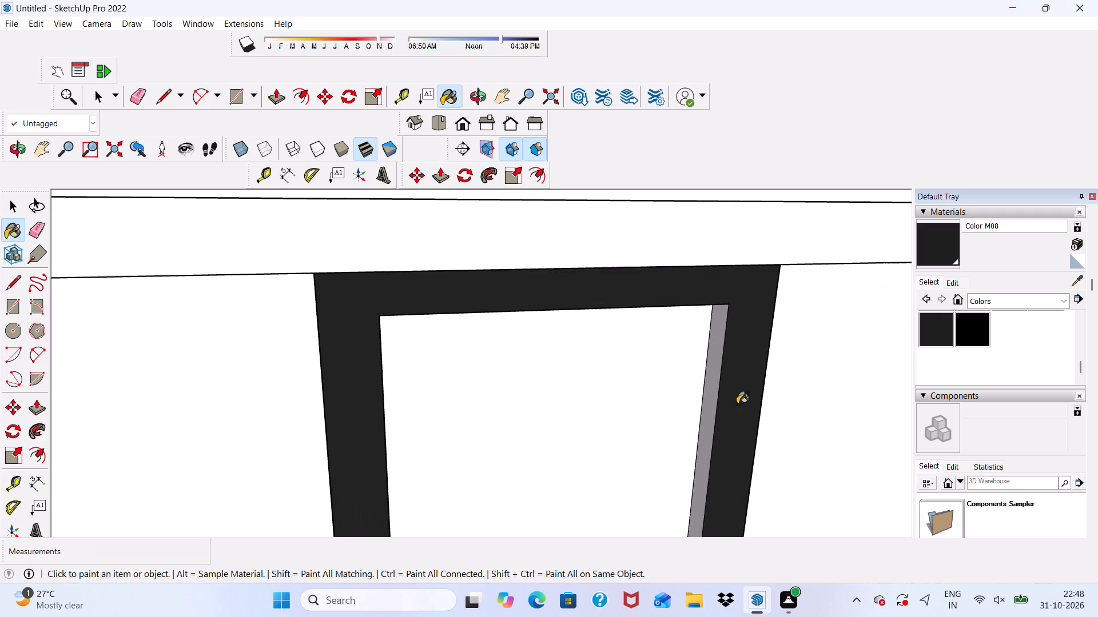
pyautogui.click(713, 406)
# Paint the outer side facing away from the balcony and the balcony-side inner side of the fourth-lowest window nearest the balcony with Color M08.
pyautogui.scroll(-3, 577, 399)
pyautogui.moveTo(494, 432); pyautogui.dragTo(591, 429, button='middle')
pyautogui.scroll(4, 757, 438)
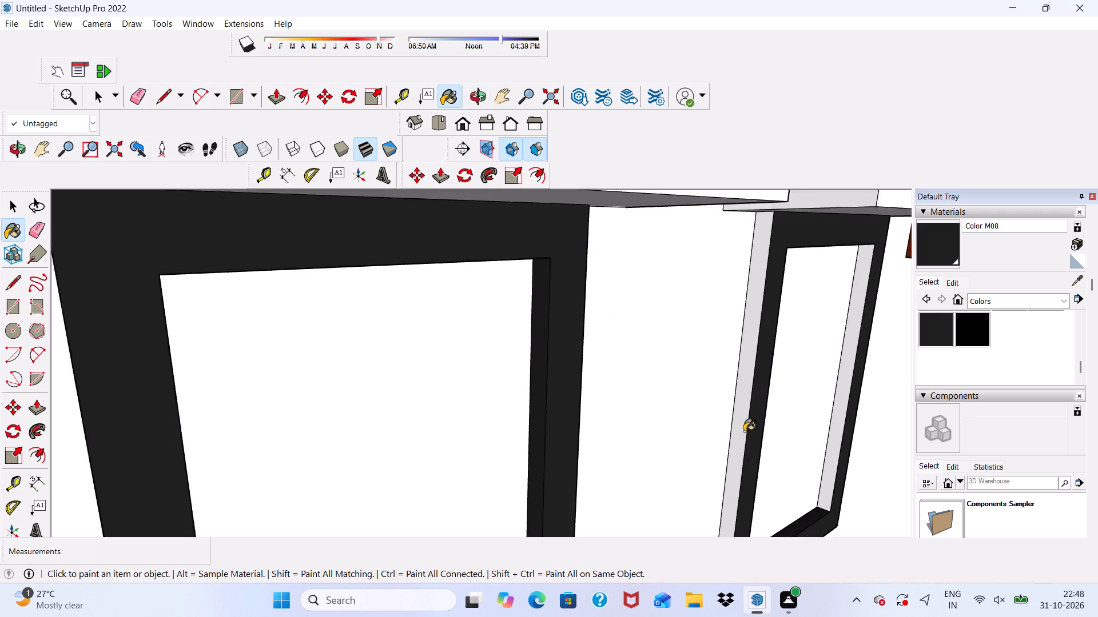
pyautogui.click(743, 419)
pyautogui.moveTo(848, 384); pyautogui.dragTo(858, 380)
# Paint the underside of the fourth-lowest window frame nearest the balcony with Color M08.
pyautogui.scroll(-3, 835, 382)
pyautogui.moveTo(785, 405); pyautogui.dragTo(745, 383, button='middle')
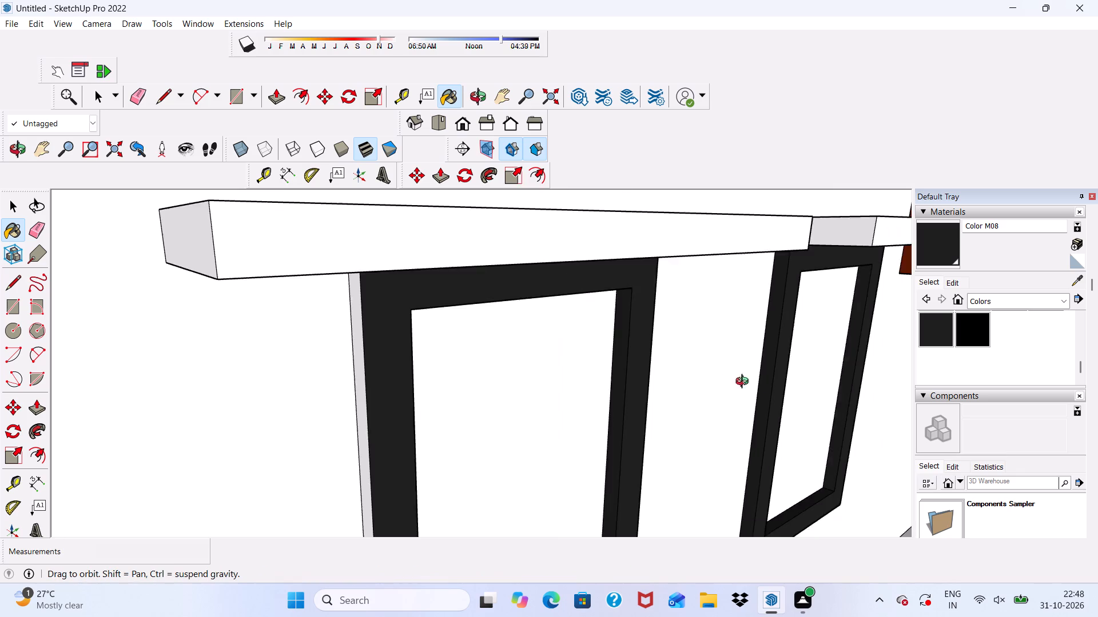
pyautogui.moveTo(745, 383); pyautogui.dragTo(581, 354, button='middle')
pyautogui.scroll(-5, 586, 316)
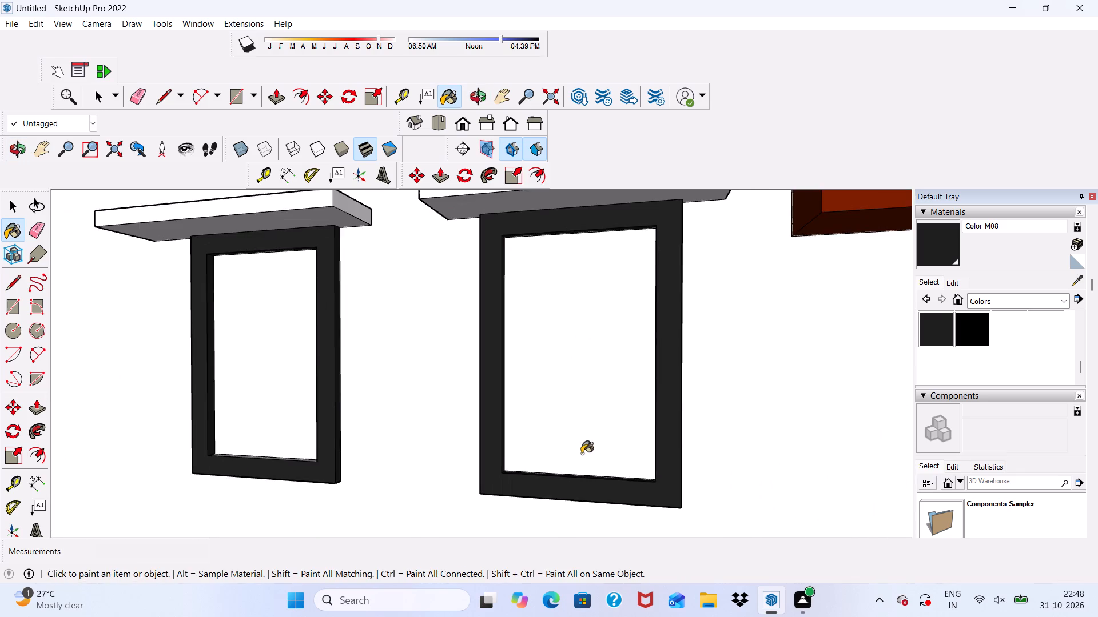
pyautogui.moveTo(581, 460); pyautogui.dragTo(571, 514, button='middle')
pyautogui.scroll(4, 559, 494)
pyautogui.scroll(-1, 542, 456)
pyautogui.moveTo(542, 455); pyautogui.dragTo(566, 183, button='middle')
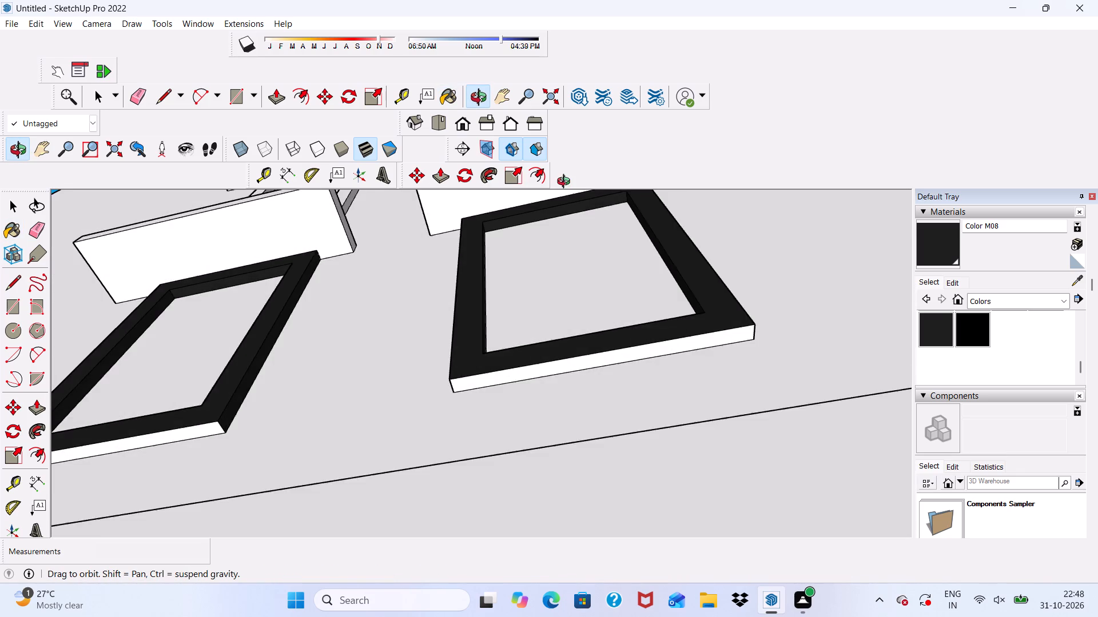
pyautogui.moveTo(566, 183); pyautogui.dragTo(569, 190, button='middle')
pyautogui.scroll(3, 553, 380)
pyautogui.click(542, 360)
pyautogui.scroll(-1, 487, 370)
pyautogui.scroll(2, 492, 371)
pyautogui.click(486, 379)
pyautogui.scroll(-2, 464, 382)
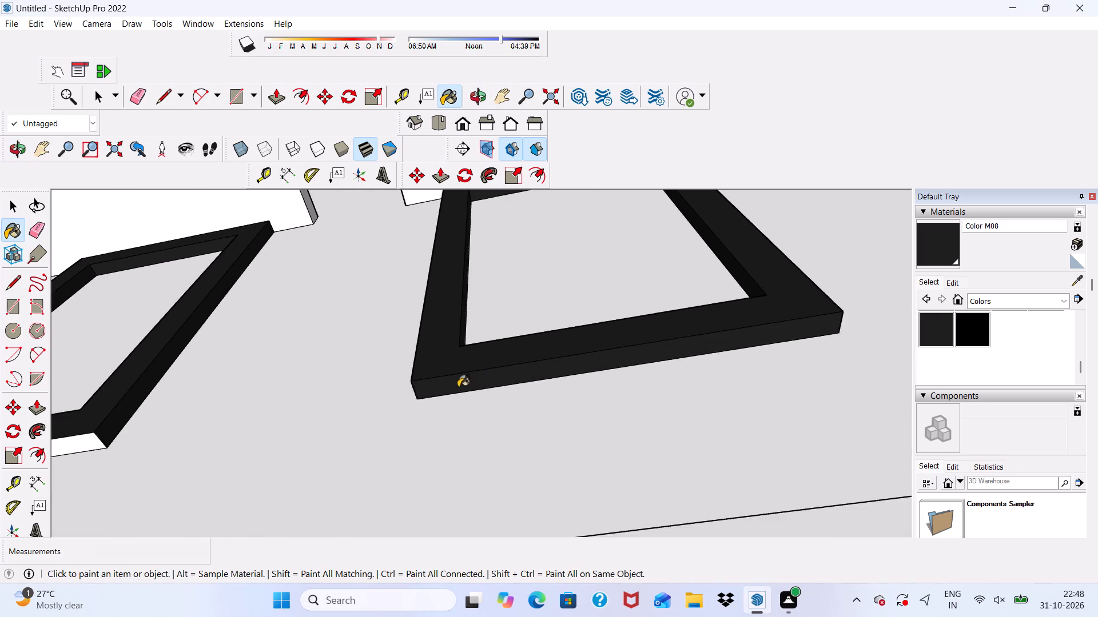
# Paint the outer side facing away from the balcony and the underside of the fourth-lowest window frame farthest from the balcony with Color M08.
pyautogui.moveTo(459, 388); pyautogui.dragTo(545, 524, button='middle')
pyautogui.scroll(-5, 428, 417)
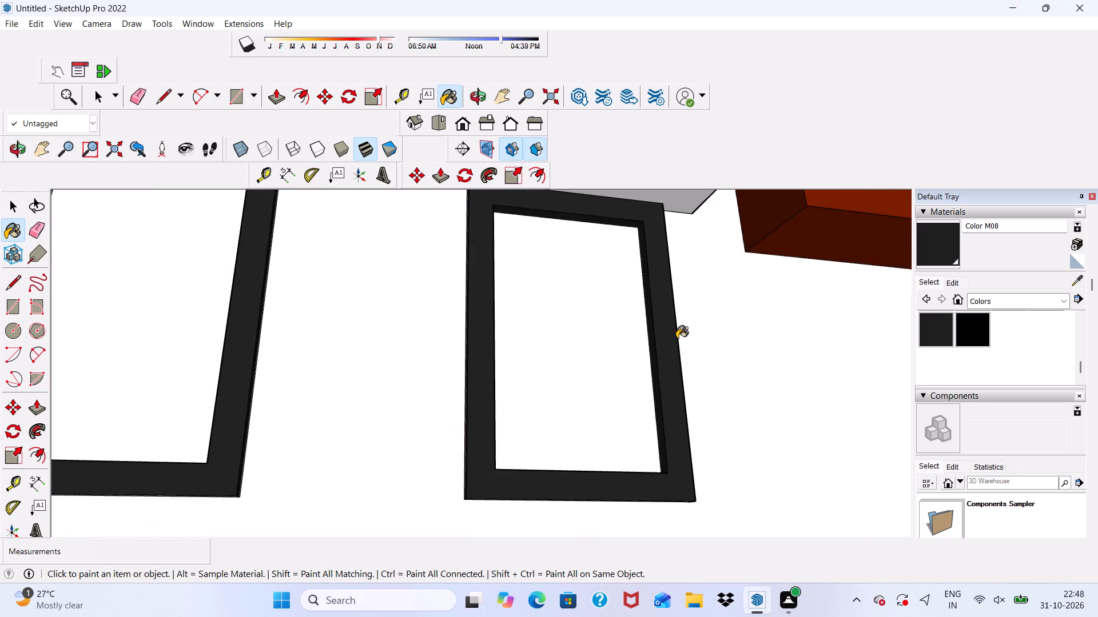
pyautogui.scroll(-3, 677, 338)
pyautogui.moveTo(603, 441); pyautogui.dragTo(754, 460, button='middle')
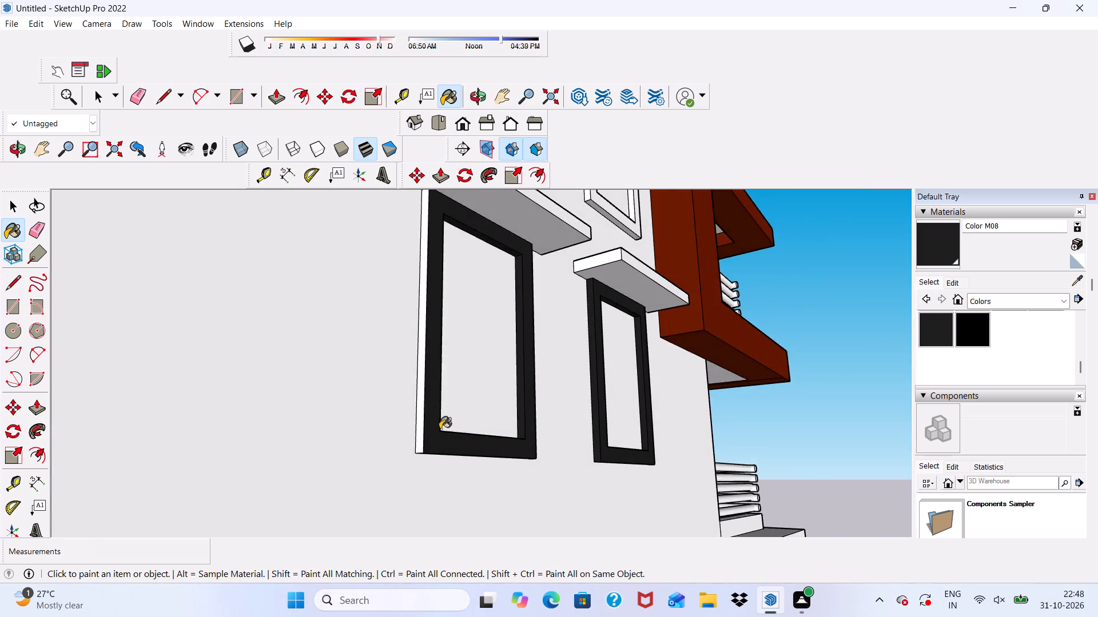
pyautogui.scroll(6, 395, 426)
pyautogui.click(439, 387)
pyautogui.scroll(-2, 442, 392)
pyautogui.moveTo(474, 427); pyautogui.dragTo(450, 354, button='middle')
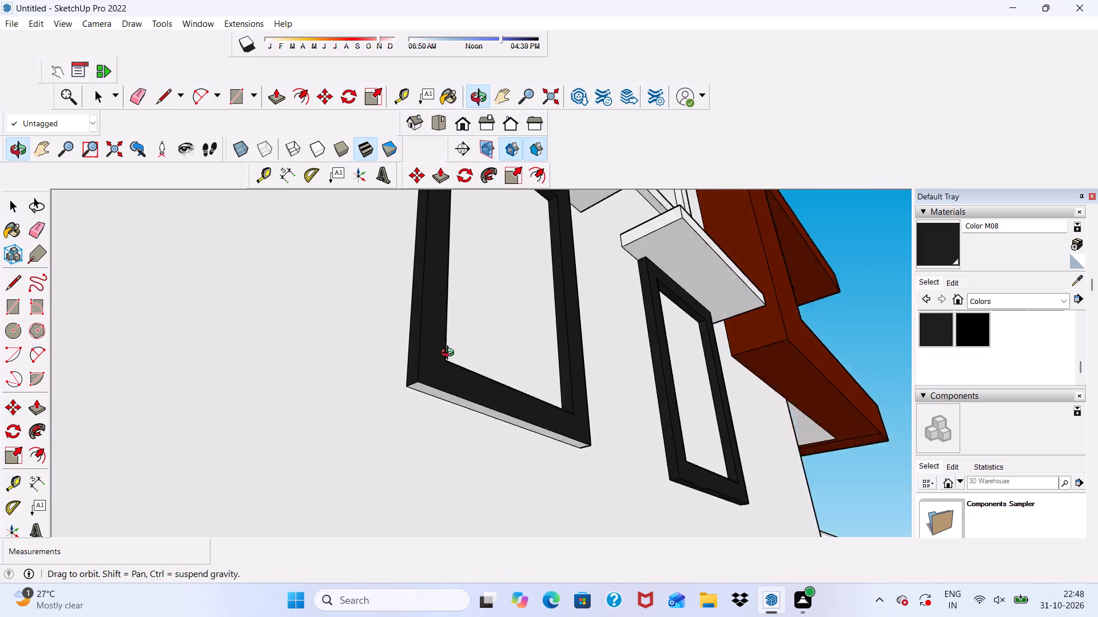
pyautogui.moveTo(450, 354); pyautogui.dragTo(436, 327, button='middle')
pyautogui.scroll(3, 436, 332)
pyautogui.click(437, 336)
# Paint the front, far inner side and bottom inner face of the fifth-lowest window frame nearest the balcony with Color M08.
pyautogui.scroll(-10, 475, 357)
pyautogui.scroll(1, 564, 352)
pyautogui.moveTo(565, 351); pyautogui.dragTo(491, 417, button='middle')
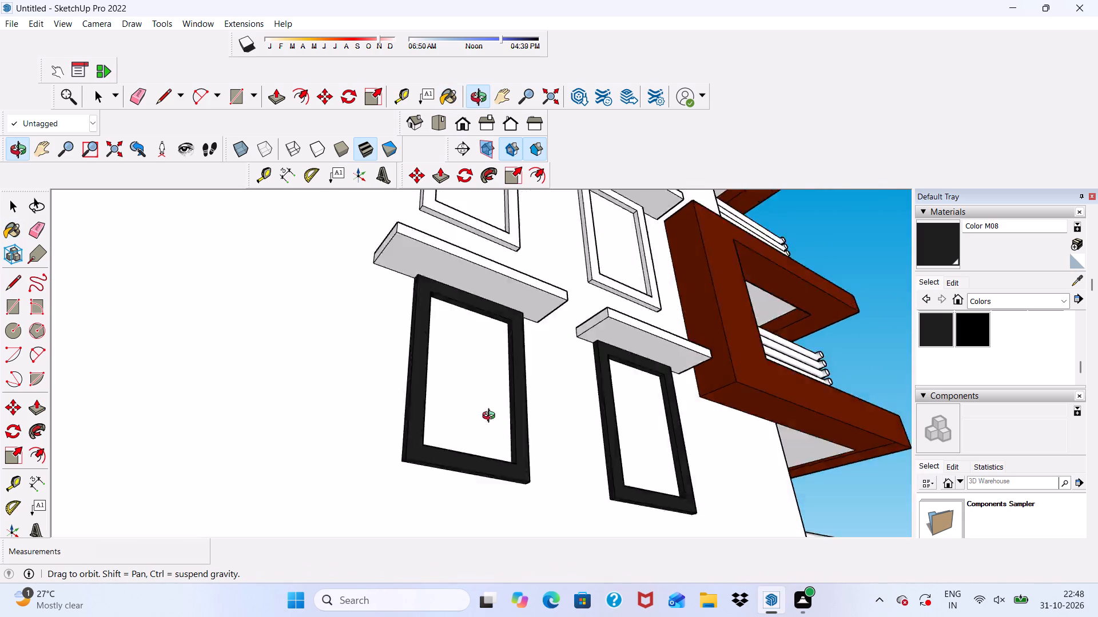
pyautogui.moveTo(491, 417); pyautogui.dragTo(301, 479, button='middle')
pyautogui.scroll(-5, 343, 451)
pyautogui.scroll(8, 380, 376)
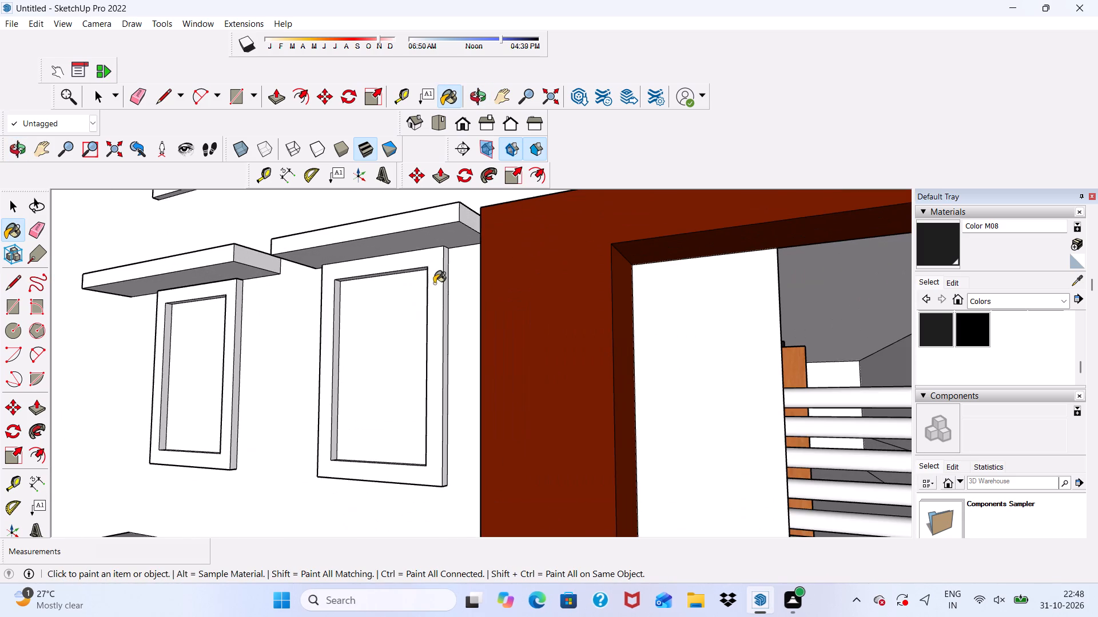
pyautogui.click(434, 283)
pyautogui.scroll(12, 341, 491)
pyautogui.click(328, 384)
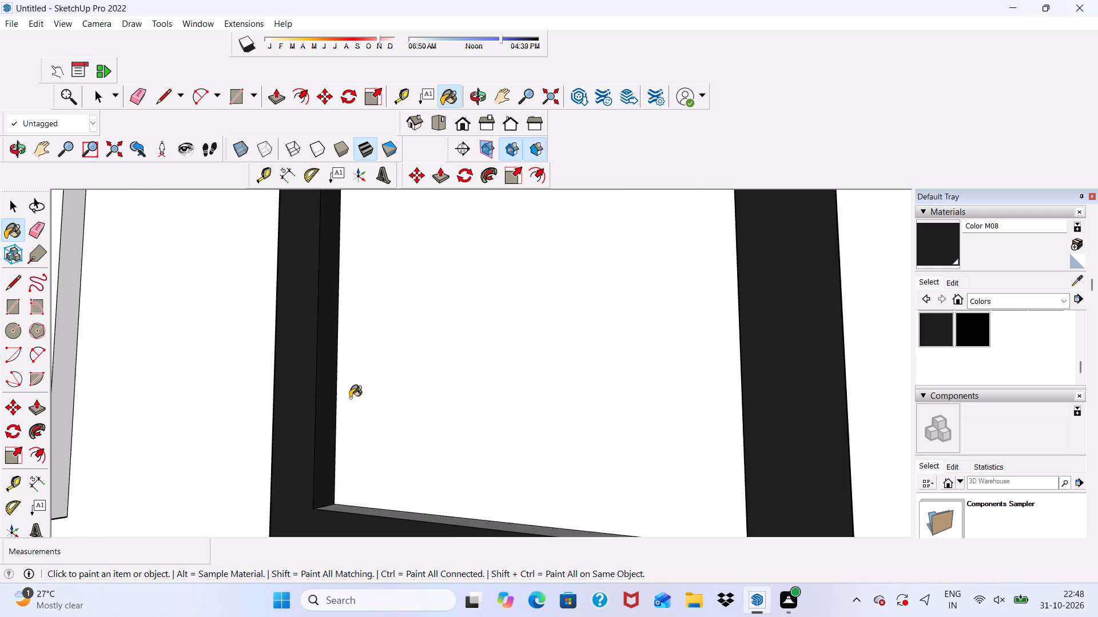
pyautogui.moveTo(411, 450); pyautogui.dragTo(445, 492, button='middle')
pyautogui.scroll(-5, 487, 306)
pyautogui.scroll(8, 512, 408)
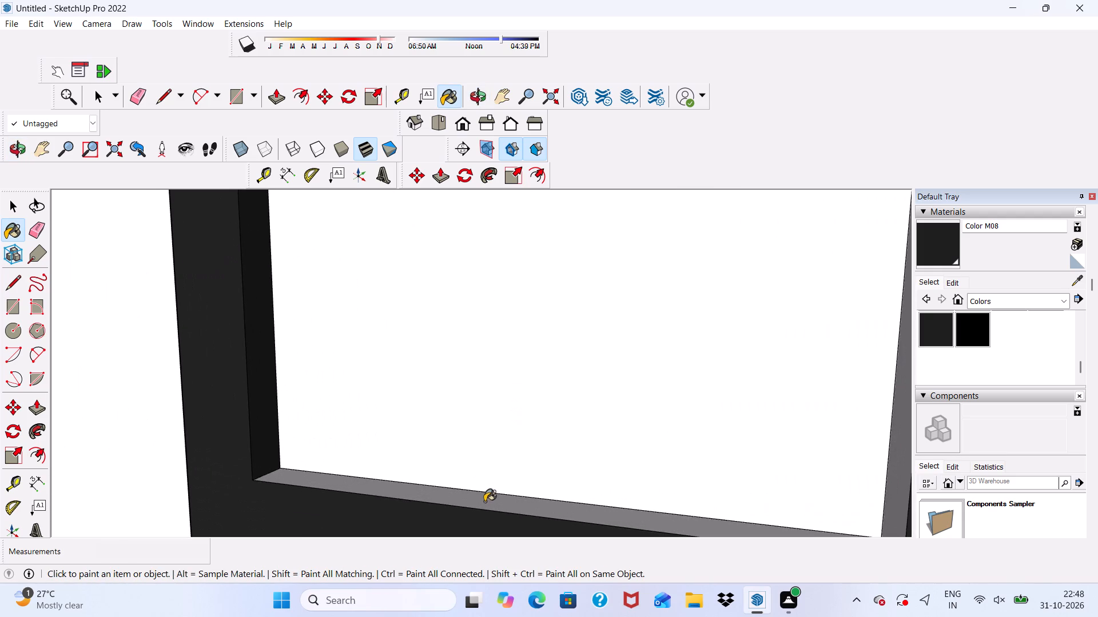
pyautogui.click(484, 503)
# Paint the balcony-side inner side, opposite outer side and underside of the fifth-lowest window frame nearest the balcony with Color M08.
pyautogui.scroll(-2, 434, 450)
pyautogui.moveTo(439, 452); pyautogui.dragTo(686, 458, button='middle')
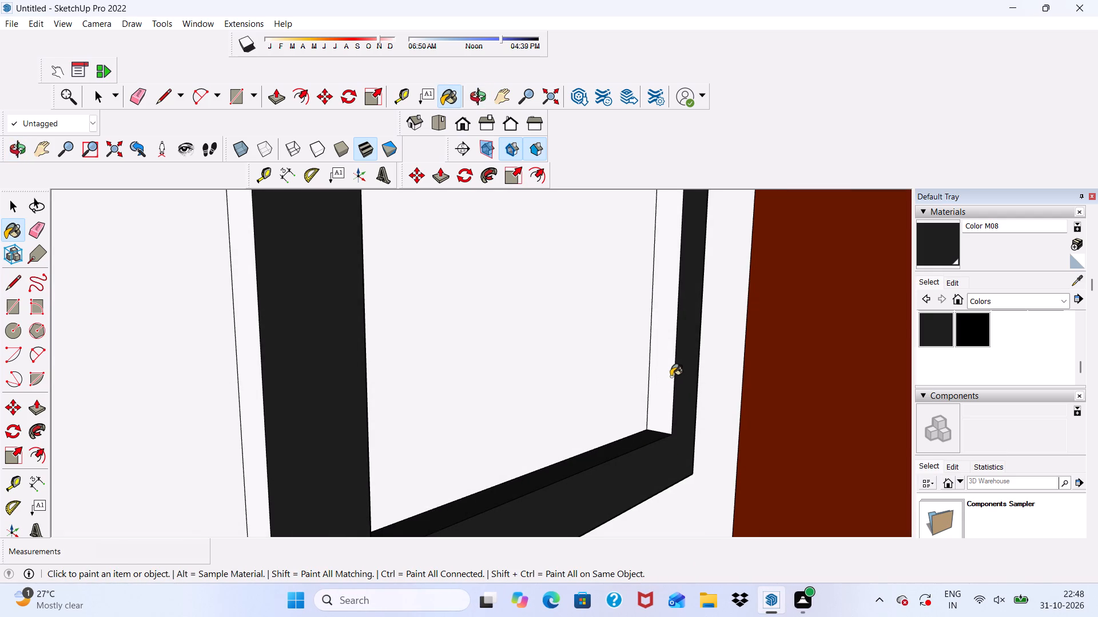
pyautogui.click(669, 376)
pyautogui.click(261, 438)
pyautogui.scroll(-5, 257, 434)
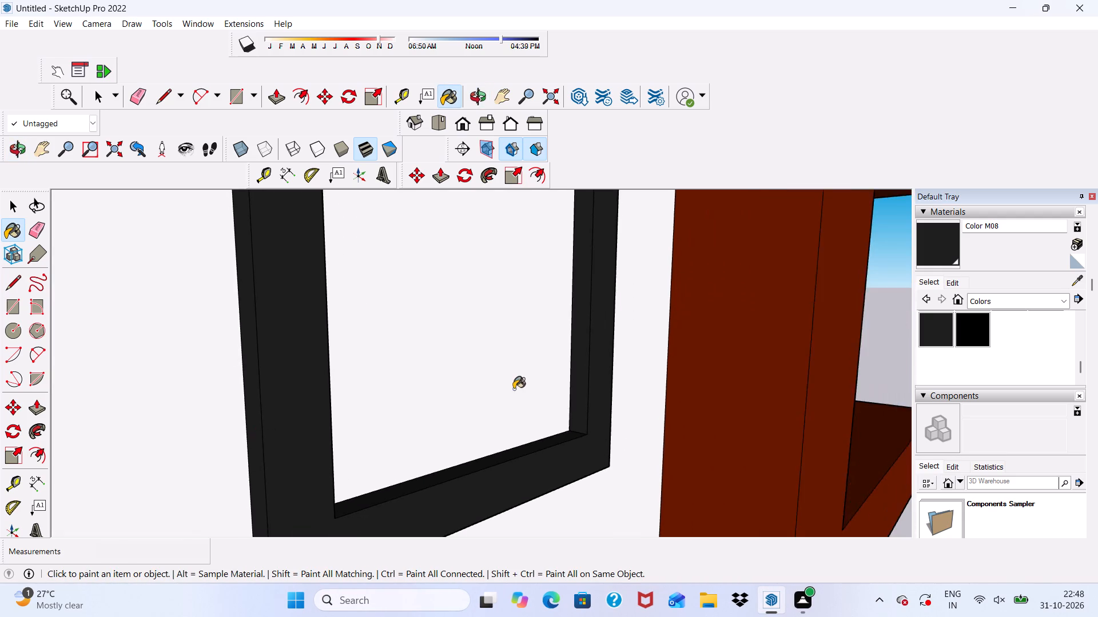
pyautogui.scroll(-3, 514, 389)
pyautogui.moveTo(566, 436); pyautogui.dragTo(501, 332, button='middle')
pyautogui.scroll(5, 421, 303)
pyautogui.click(441, 256)
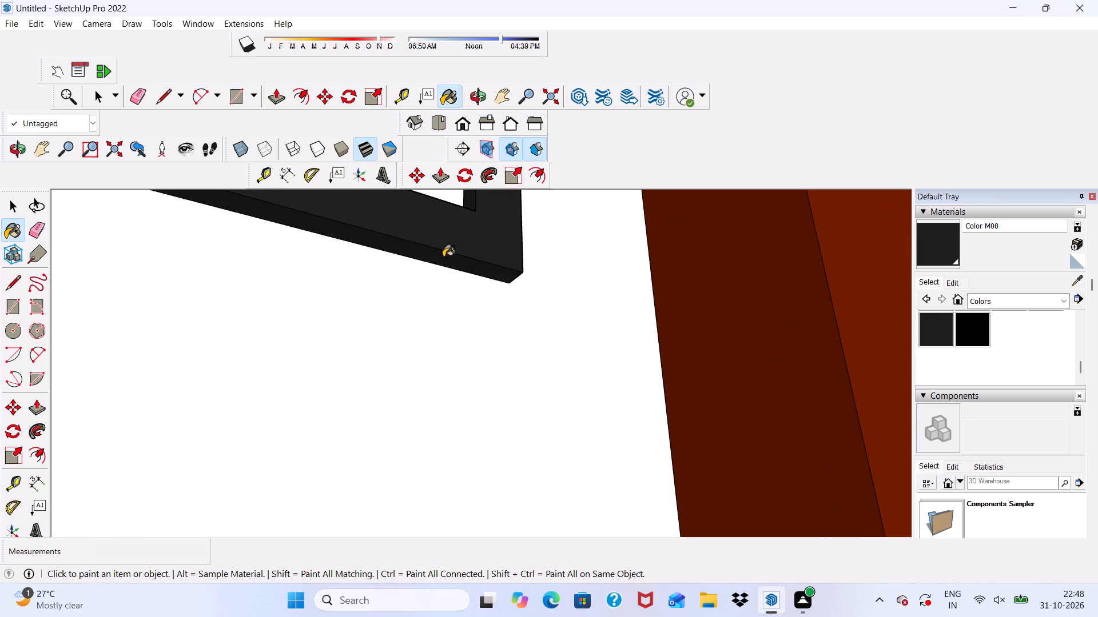
# Paint the balcony-side outer side of the fifth-lowest window frame nearest the balcony with Color M08 and touch up the same frame.
pyautogui.scroll(-2, 532, 350)
pyautogui.moveTo(576, 398); pyautogui.dragTo(360, 536, button='middle')
pyautogui.moveTo(244, 396); pyautogui.dragTo(307, 394, button='middle')
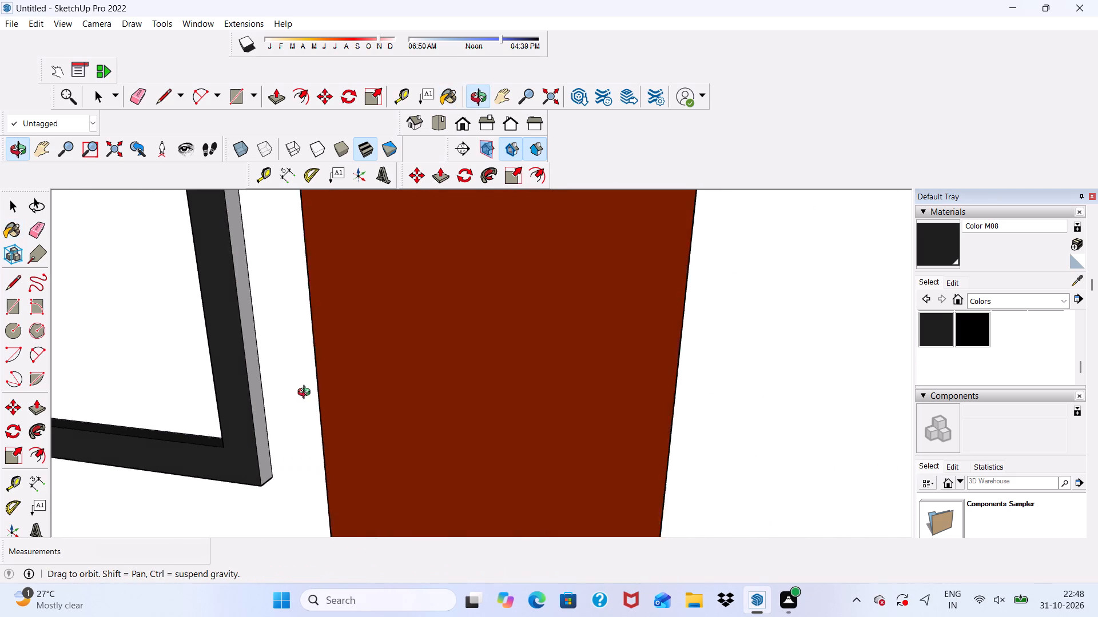
pyautogui.moveTo(307, 394); pyautogui.dragTo(309, 400, button='middle')
pyautogui.scroll(7, 294, 403)
pyautogui.click(260, 408)
pyautogui.scroll(-14, 252, 414)
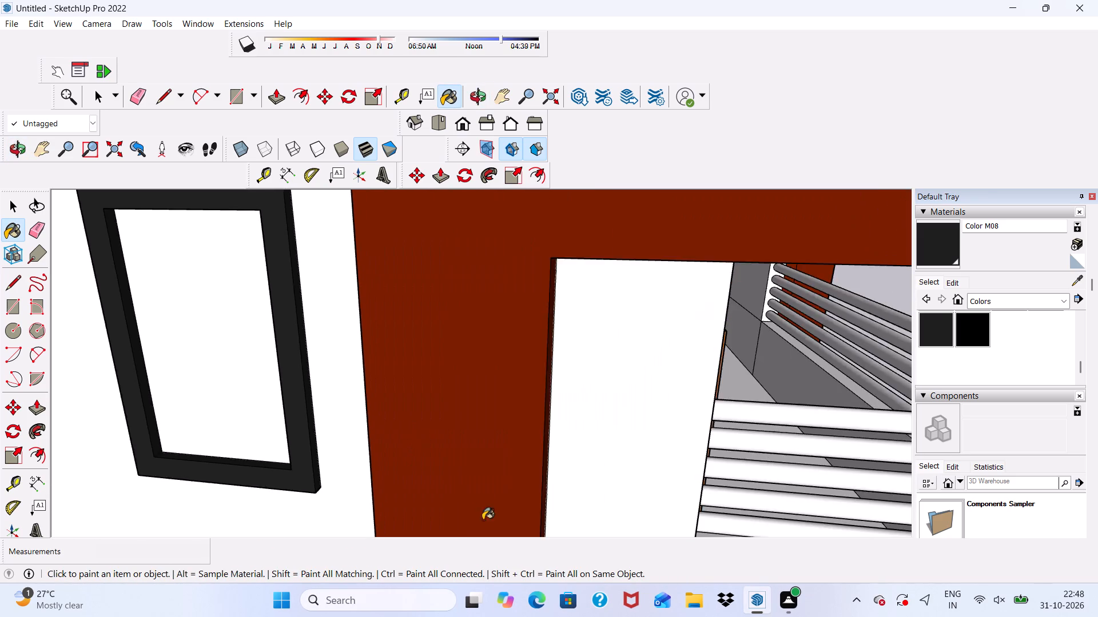
pyautogui.scroll(-6, 483, 520)
pyautogui.moveTo(306, 415); pyautogui.dragTo(287, 266, button='middle')
pyautogui.scroll(8, 287, 266)
pyautogui.click(287, 266)
# Paint the front face and balcony-side outer side of the fifth-lowest window frame farthest from the balcony with Color M08.
pyautogui.scroll(-1, 262, 285)
pyautogui.moveTo(258, 296); pyautogui.dragTo(531, 408, button='middle')
pyautogui.scroll(-9, 469, 316)
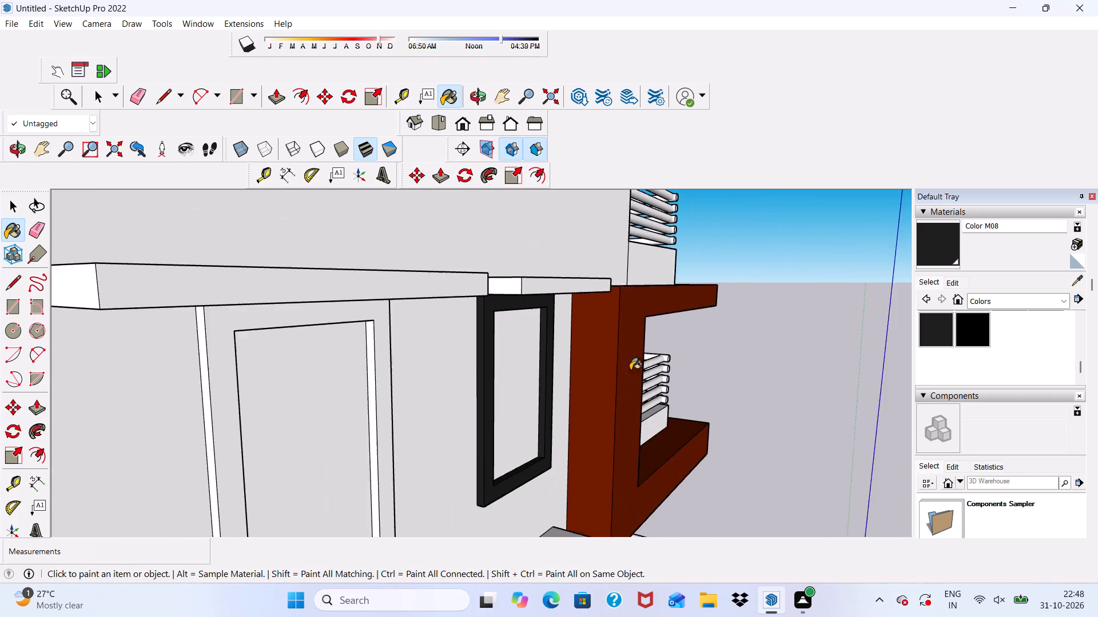
pyautogui.scroll(-4, 630, 370)
pyautogui.moveTo(599, 403); pyautogui.dragTo(487, 415, button='middle')
pyautogui.scroll(8, 185, 486)
pyautogui.click(176, 482)
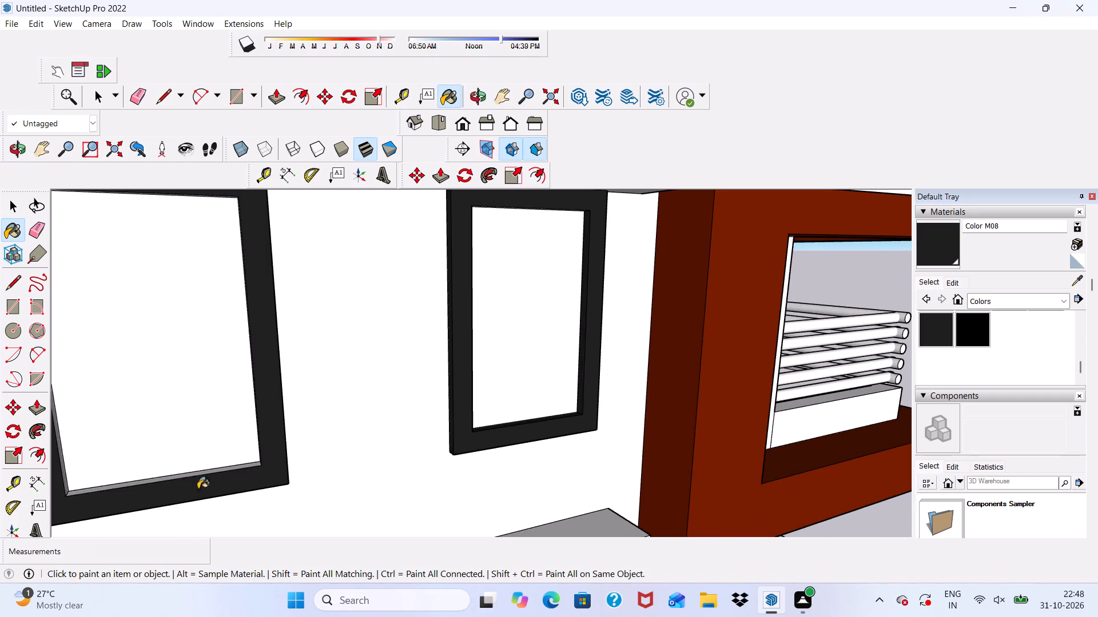
pyautogui.moveTo(267, 456); pyautogui.dragTo(111, 490, button='middle')
pyautogui.scroll(8, 154, 404)
pyautogui.click(187, 383)
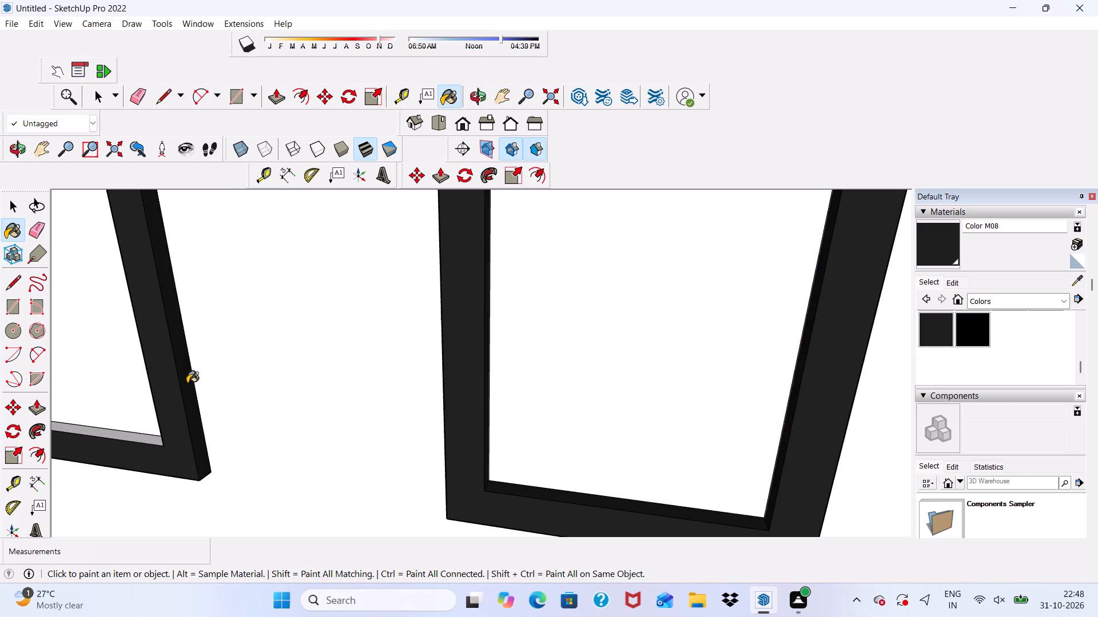
# Paint the far inner side and bottom inner face of the fifth-lowest window frame farthest from the balcony with Color M08.
pyautogui.scroll(-11, 192, 388)
pyautogui.scroll(11, 276, 463)
pyautogui.click(230, 404)
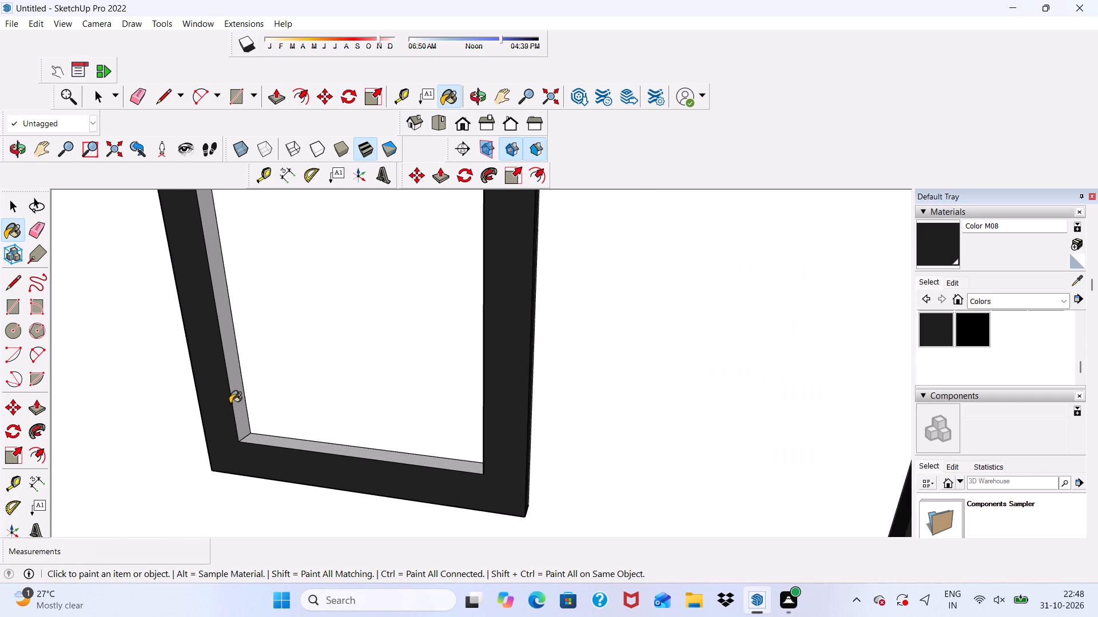
pyautogui.scroll(4, 248, 428)
pyautogui.click(230, 415)
pyautogui.click(261, 439)
# Paint the balcony-side inner side and opposite outer side of the fifth-lowest window frame farthest from the balcony with Color M08.
pyautogui.scroll(-4, 272, 449)
pyautogui.moveTo(300, 472); pyautogui.dragTo(530, 454, button='middle')
pyautogui.scroll(1, 568, 379)
pyautogui.click(568, 369)
pyautogui.moveTo(558, 368); pyautogui.dragTo(563, 367)
pyautogui.scroll(-6, 573, 370)
pyautogui.scroll(4, 320, 441)
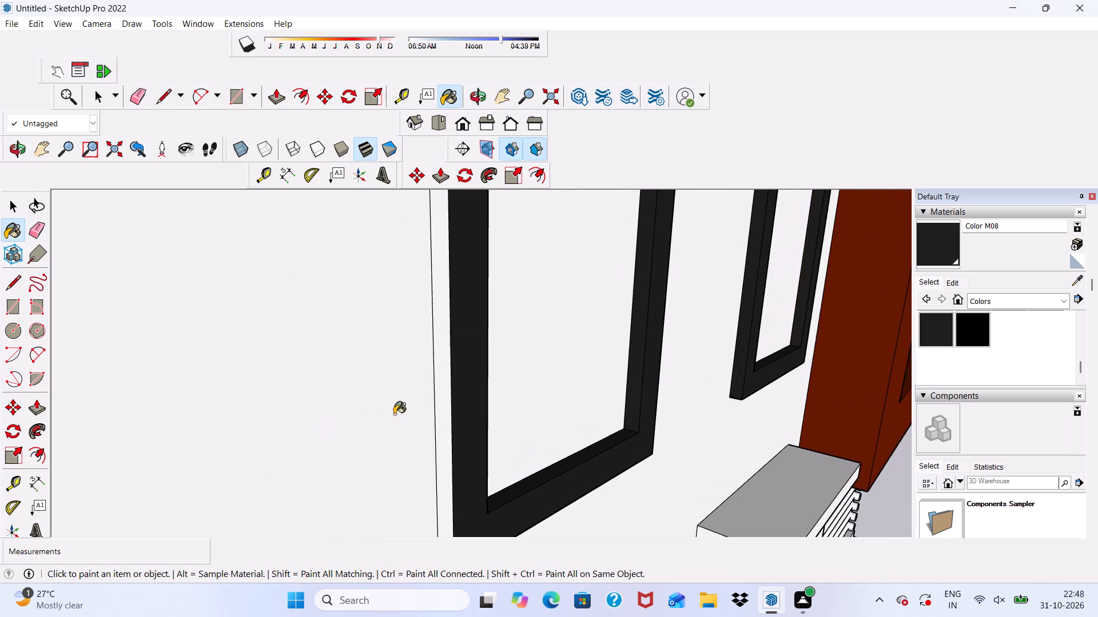
pyautogui.scroll(3, 412, 414)
pyautogui.click(460, 391)
# Paint the bottom outer face and top inner face of the fifth-lowest window frame farthest from the balcony with Color M08.
pyautogui.scroll(-8, 334, 434)
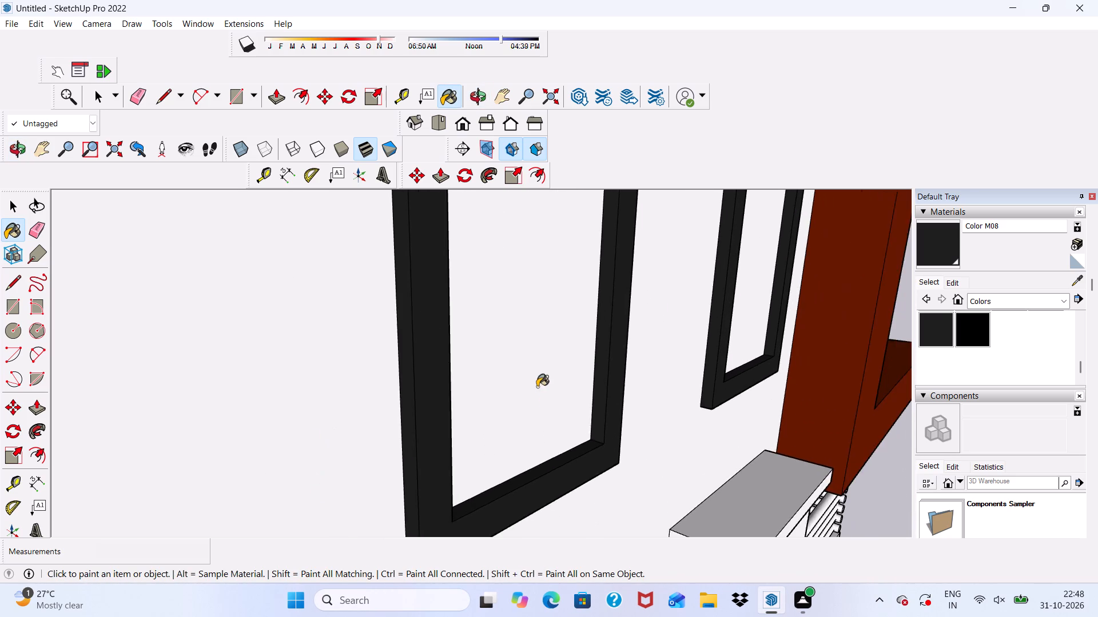
pyautogui.scroll(-2, 537, 387)
pyautogui.moveTo(562, 445); pyautogui.dragTo(483, 339, button='middle')
pyautogui.scroll(-4, 443, 347)
pyautogui.scroll(12, 360, 347)
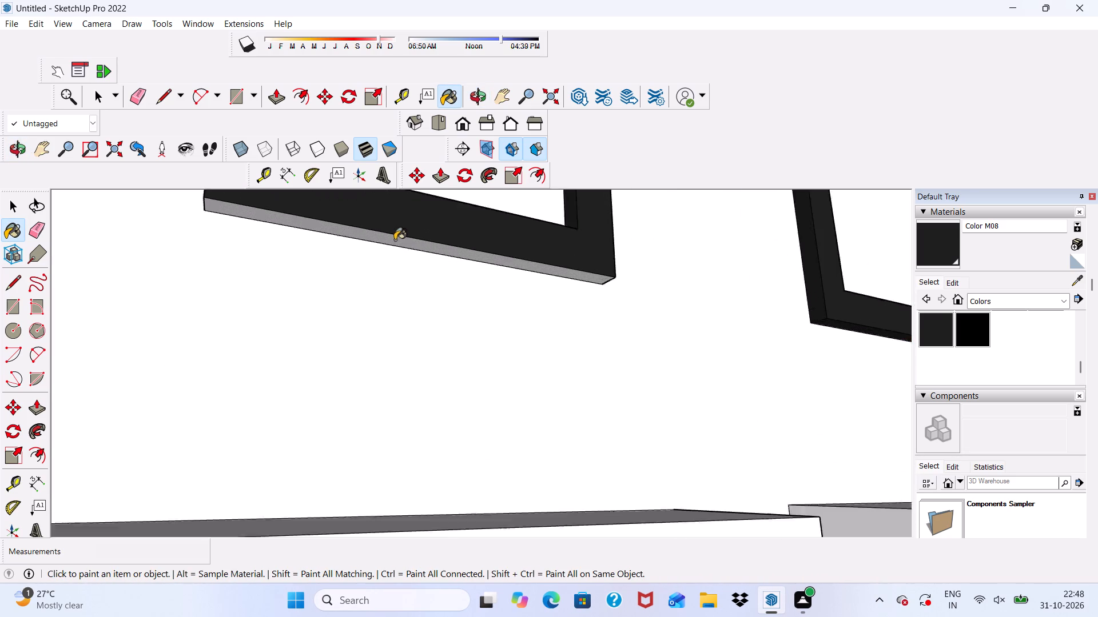
pyautogui.scroll(-1, 395, 240)
pyautogui.scroll(4, 396, 240)
pyautogui.click(396, 241)
pyautogui.scroll(-18, 413, 283)
pyautogui.scroll(1, 451, 261)
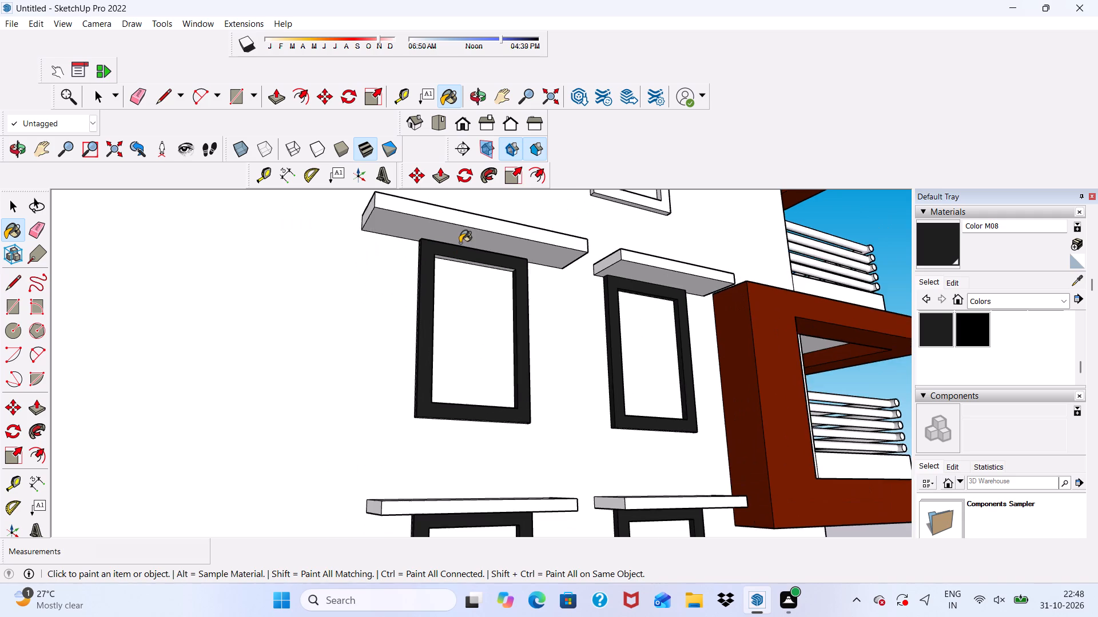
pyautogui.moveTo(460, 243); pyautogui.dragTo(452, 189, button='middle')
pyautogui.scroll(13, 452, 189)
pyautogui.scroll(1, 465, 235)
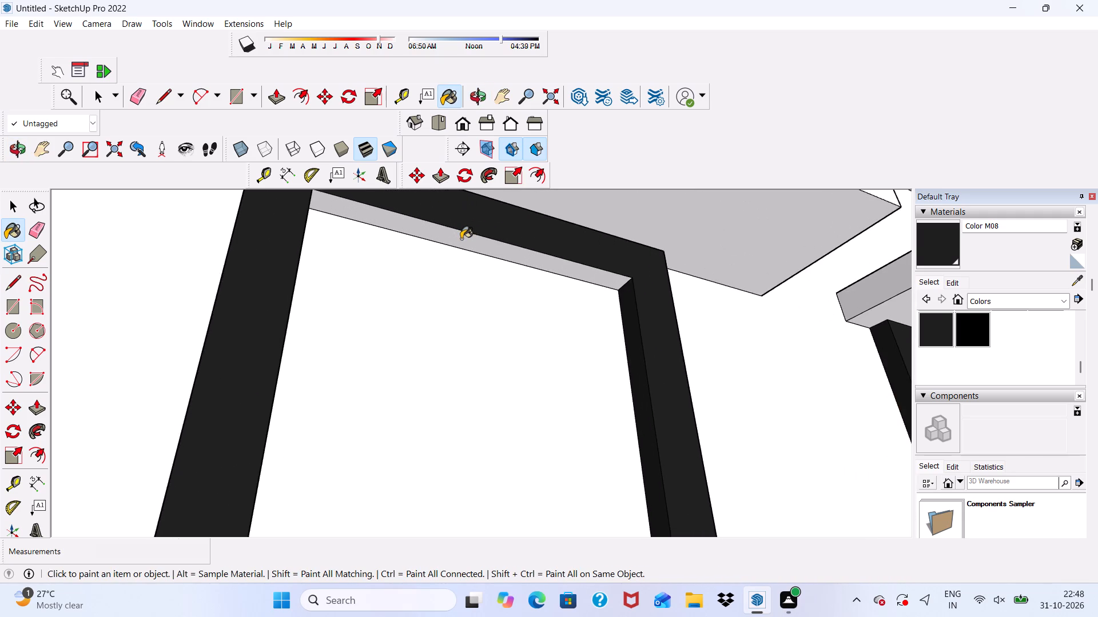
pyautogui.scroll(-1, 461, 239)
pyautogui.click(461, 239)
# Paint the front faces of both top-floor side-wall window frames with Color M08.
pyautogui.scroll(-5, 460, 246)
pyautogui.moveTo(506, 329); pyautogui.dragTo(295, 484, button='middle')
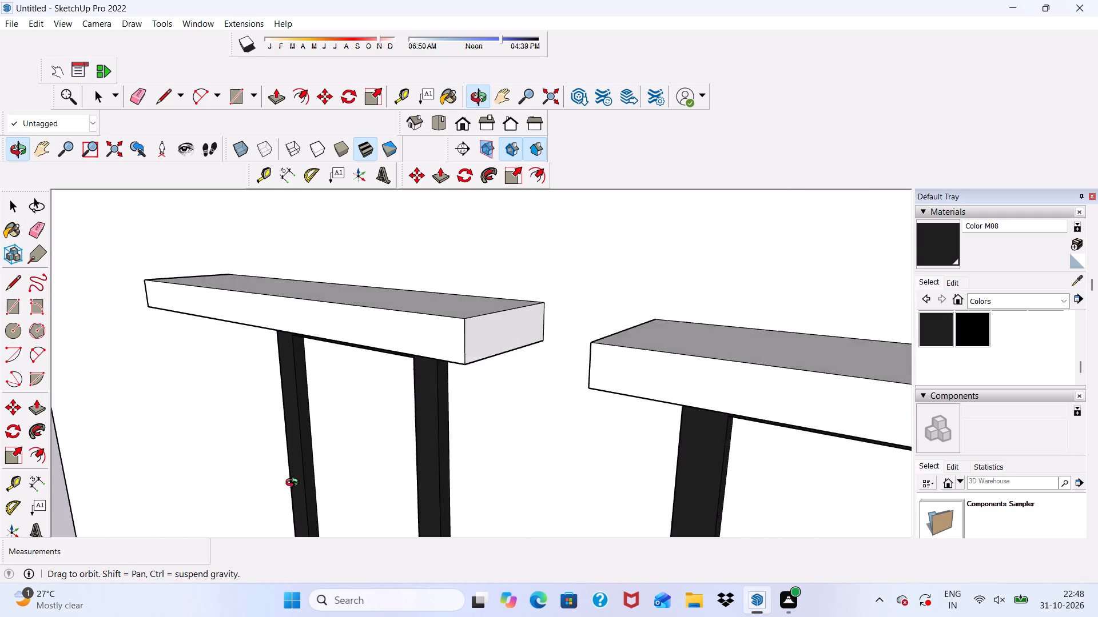
pyautogui.moveTo(295, 484); pyautogui.dragTo(297, 484, button='middle')
pyautogui.scroll(1, 364, 424)
pyautogui.scroll(-20, 391, 362)
pyautogui.scroll(-9, 391, 362)
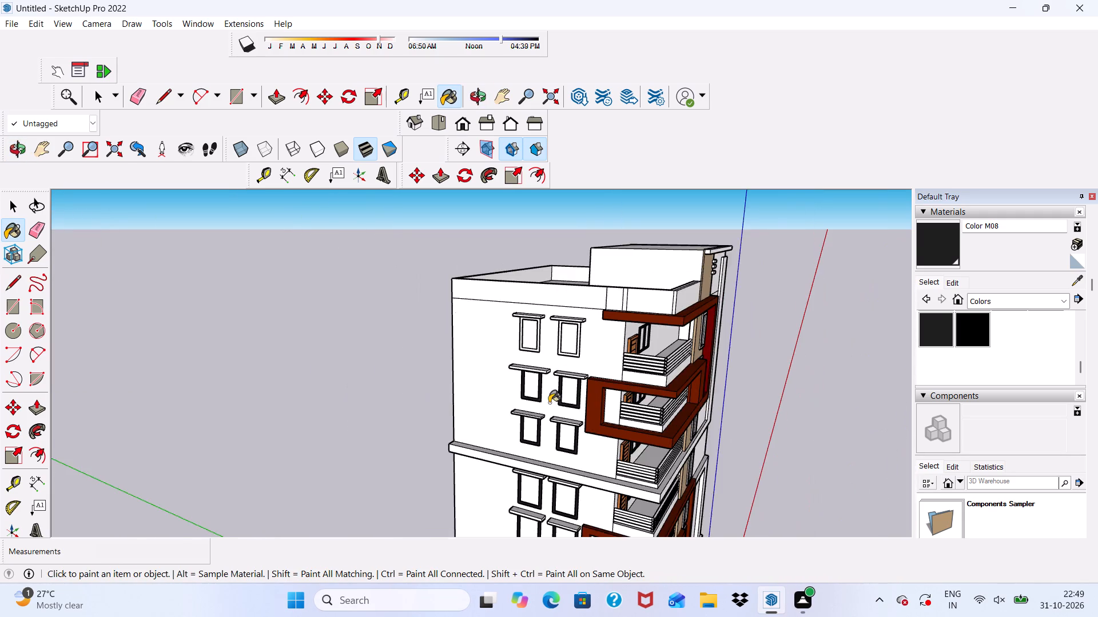
pyautogui.scroll(5, 517, 319)
pyautogui.moveTo(531, 338); pyautogui.dragTo(608, 311, button='middle')
pyautogui.scroll(8, 547, 351)
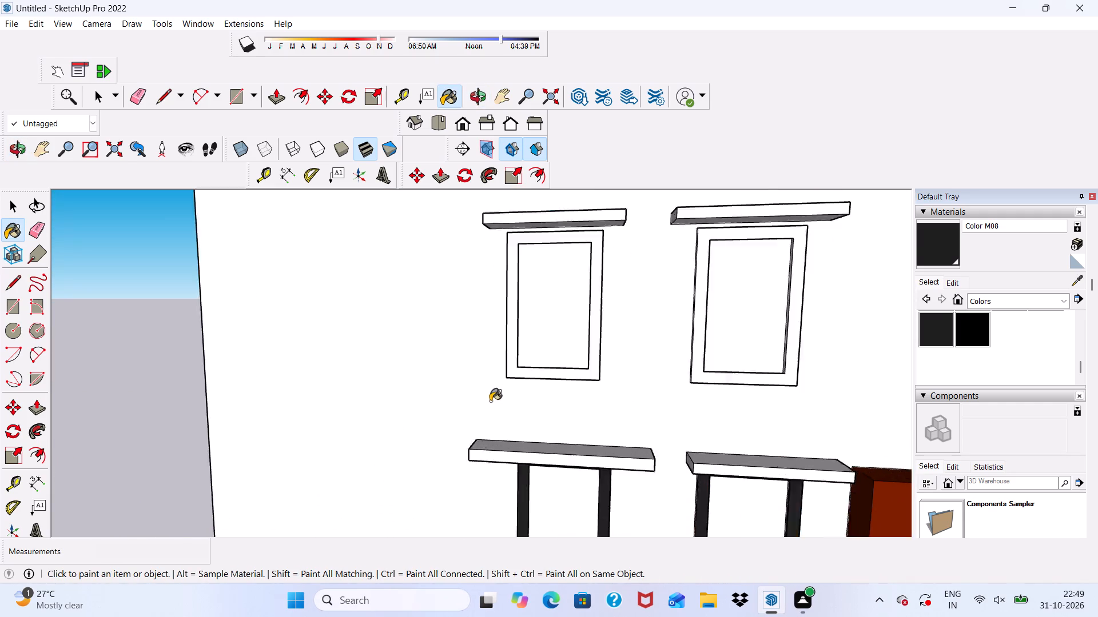
pyautogui.scroll(8, 490, 401)
pyautogui.click(517, 358)
pyautogui.scroll(-11, 448, 361)
pyautogui.scroll(3, 578, 411)
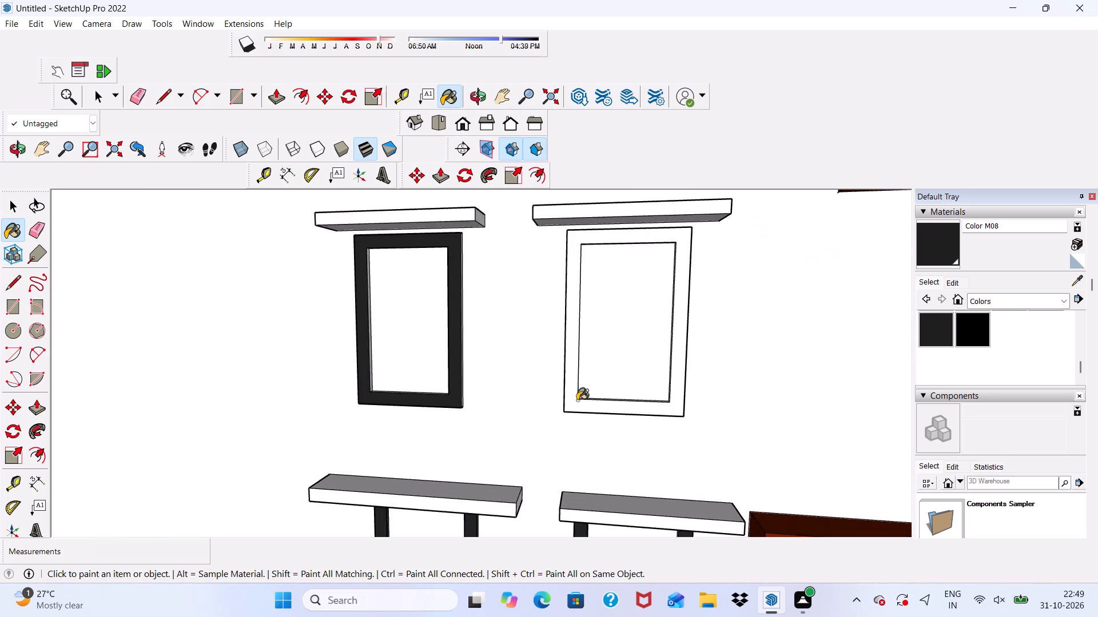
pyautogui.scroll(4, 577, 400)
pyautogui.click(577, 399)
# Paint the balcony-side outer side, bottom inner face and far inner side of the top-floor window frame nearest the balcony with Color M08.
pyautogui.scroll(-1, 589, 406)
pyautogui.moveTo(598, 411); pyautogui.dragTo(418, 427, button='middle')
pyautogui.scroll(6, 355, 403)
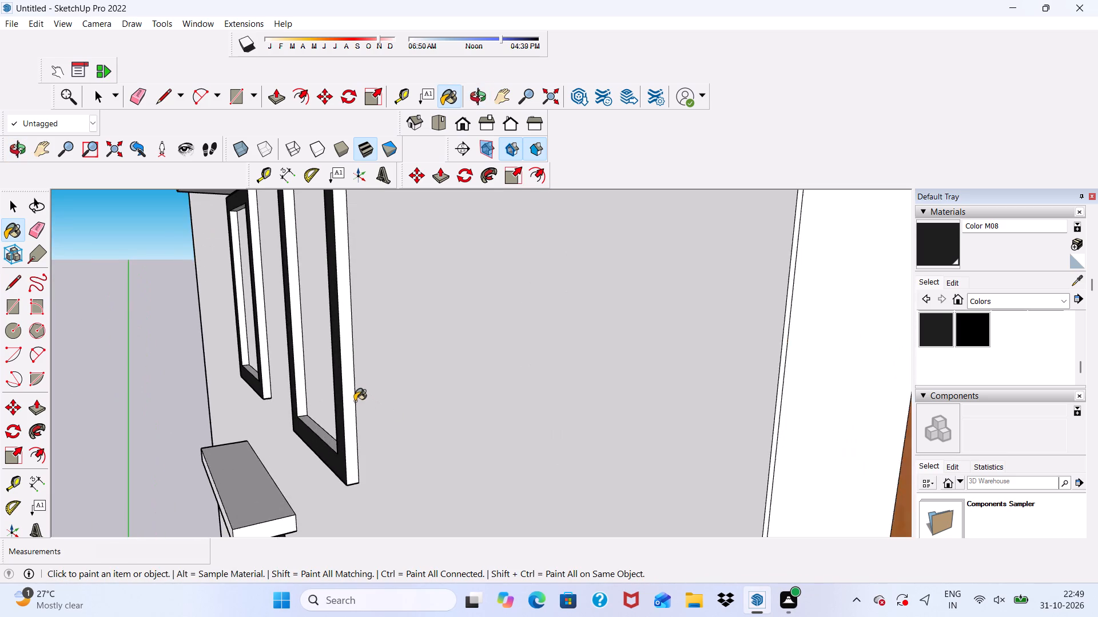
pyautogui.scroll(3, 355, 401)
pyautogui.scroll(-1, 352, 400)
pyautogui.scroll(4, 352, 399)
pyautogui.click(353, 396)
pyautogui.scroll(6, 283, 510)
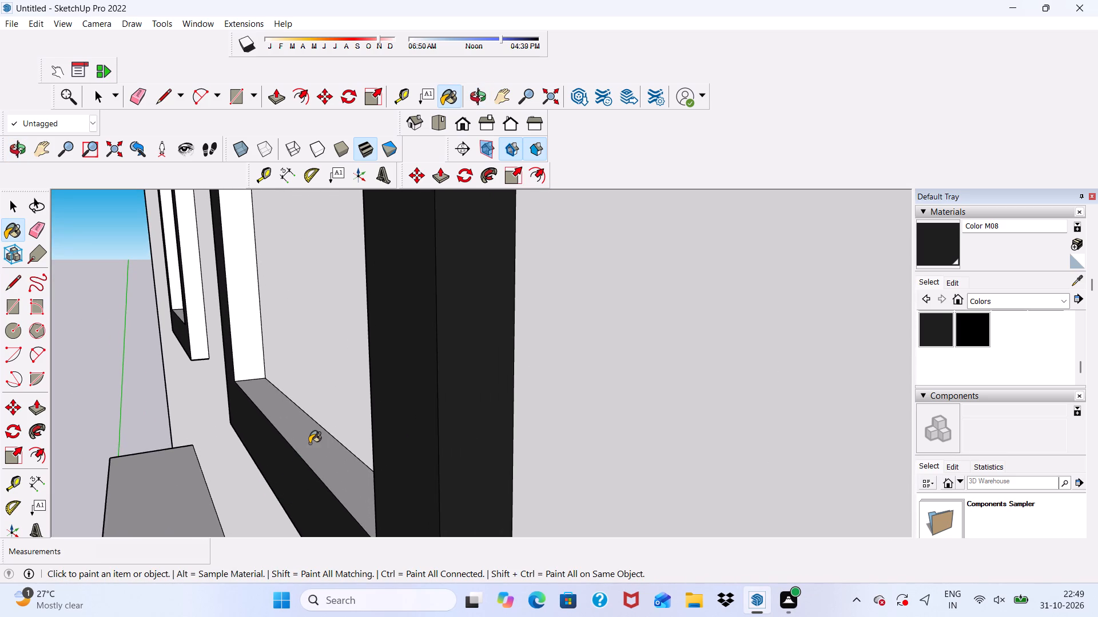
pyautogui.click(310, 443)
pyautogui.click(234, 273)
# Paint the far outer side and balcony-side inner side of the top-floor window frame nearest the balcony with Color M08.
pyautogui.scroll(-5, 245, 306)
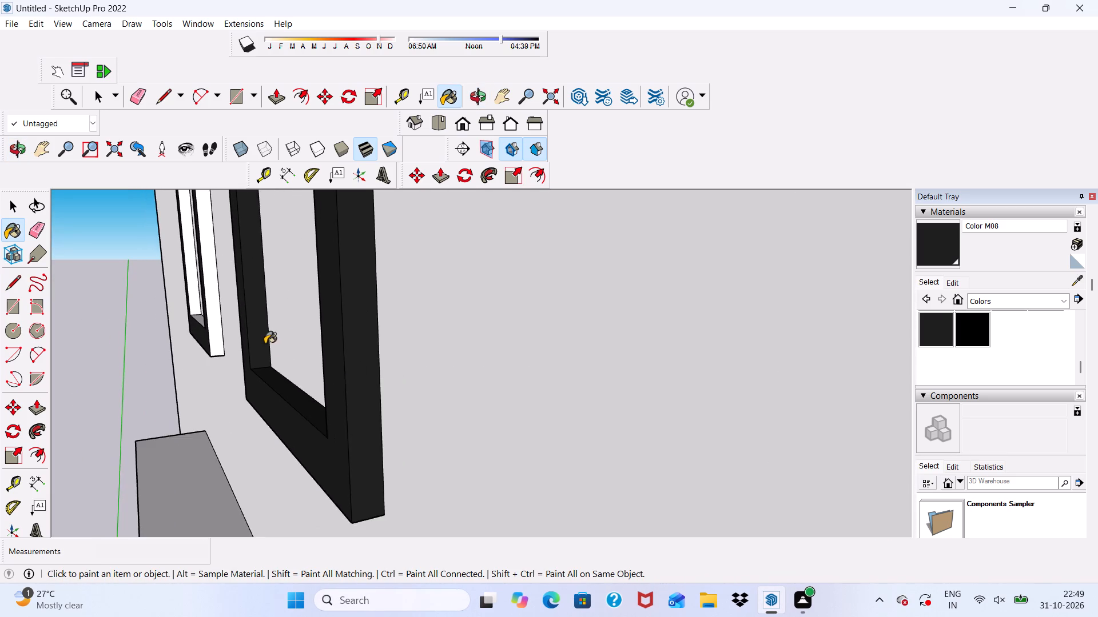
pyautogui.moveTo(273, 347); pyautogui.dragTo(638, 344, button='middle')
pyautogui.scroll(3, 577, 367)
pyautogui.click(547, 342)
pyautogui.scroll(-5, 552, 363)
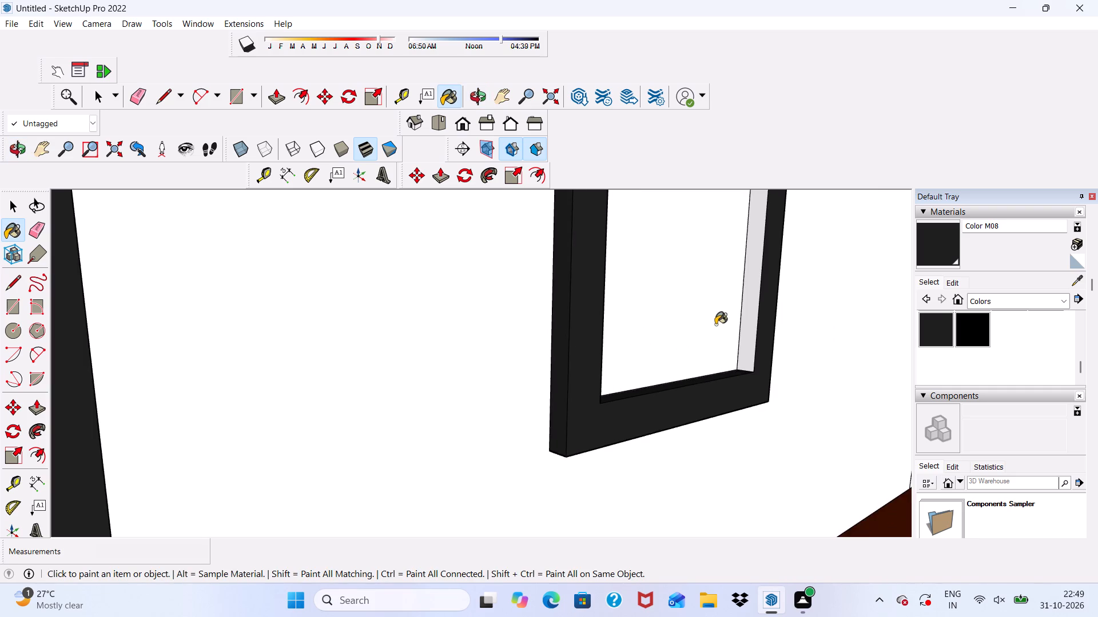
pyautogui.scroll(1, 714, 302)
pyautogui.click(755, 286)
# Paint the top outer face of the top-floor window frame nearest the balcony with Color M08.
pyautogui.scroll(-10, 729, 323)
pyautogui.scroll(-2, 592, 426)
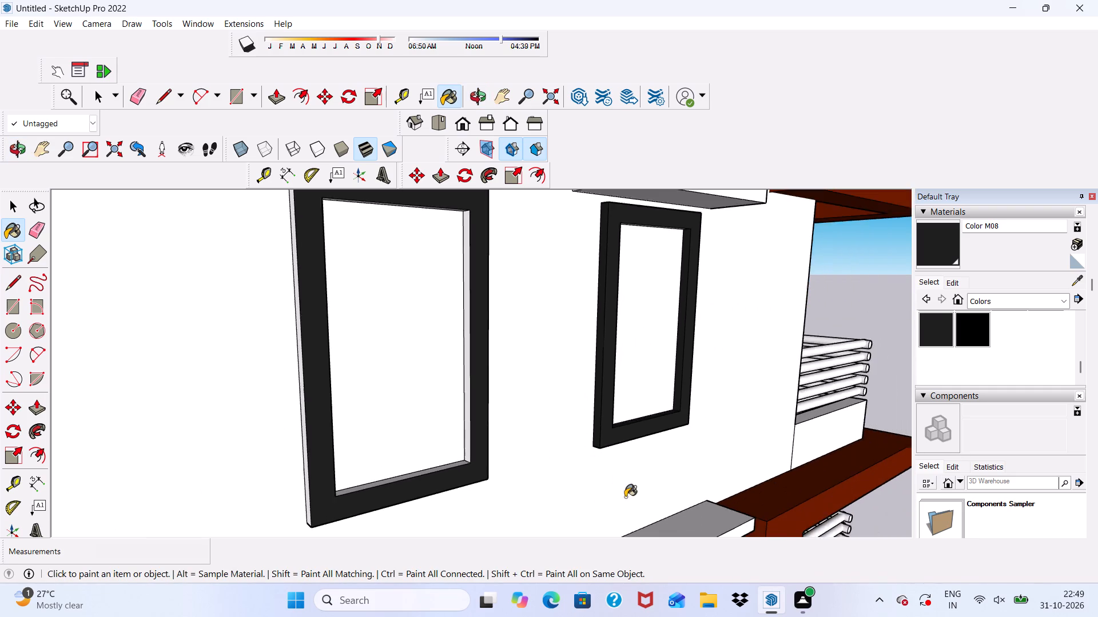
pyautogui.scroll(-8, 625, 497)
pyautogui.scroll(15, 628, 362)
pyautogui.moveTo(616, 328); pyautogui.dragTo(693, 364, button='middle')
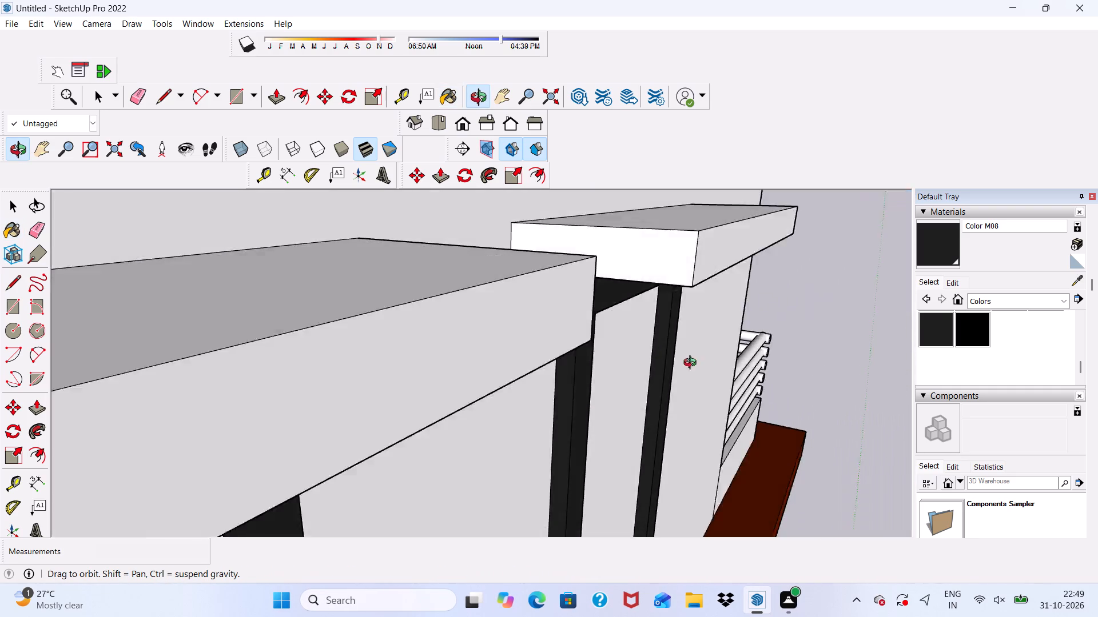
pyautogui.moveTo(693, 364); pyautogui.dragTo(594, 308, button='middle')
pyautogui.scroll(10, 594, 308)
pyautogui.moveTo(616, 261); pyautogui.dragTo(619, 287, button='middle')
pyautogui.scroll(2, 613, 282)
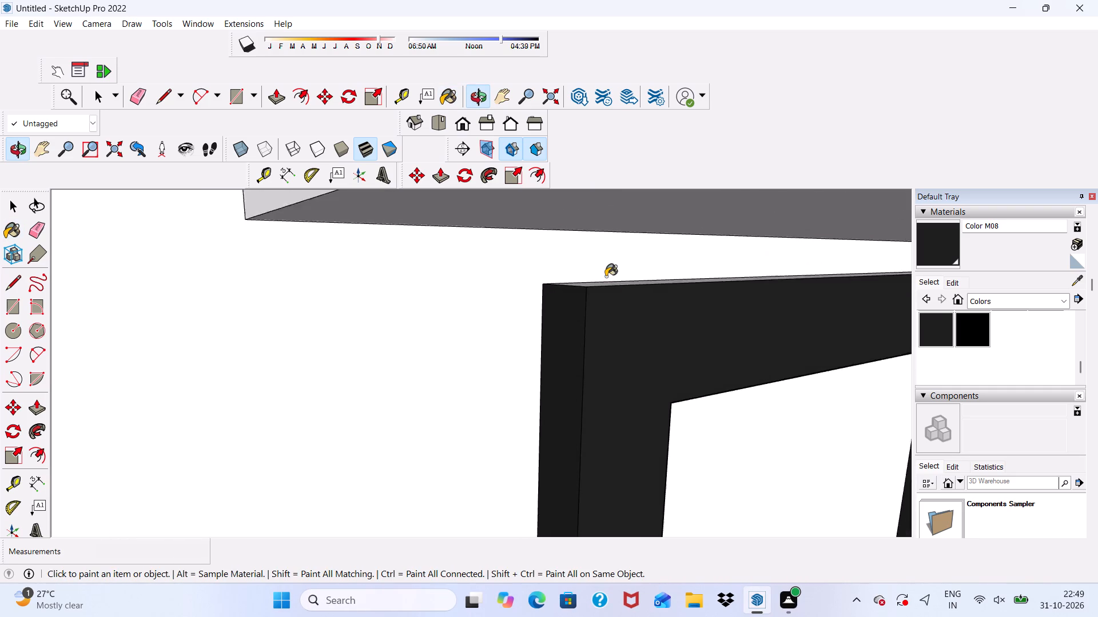
pyautogui.scroll(5, 606, 277)
pyautogui.click(594, 295)
# Paint the top inner face of the top-floor window frame nearest the balcony with Color M08.
pyautogui.scroll(-4, 594, 298)
pyautogui.moveTo(695, 412); pyautogui.dragTo(449, 294, button='middle')
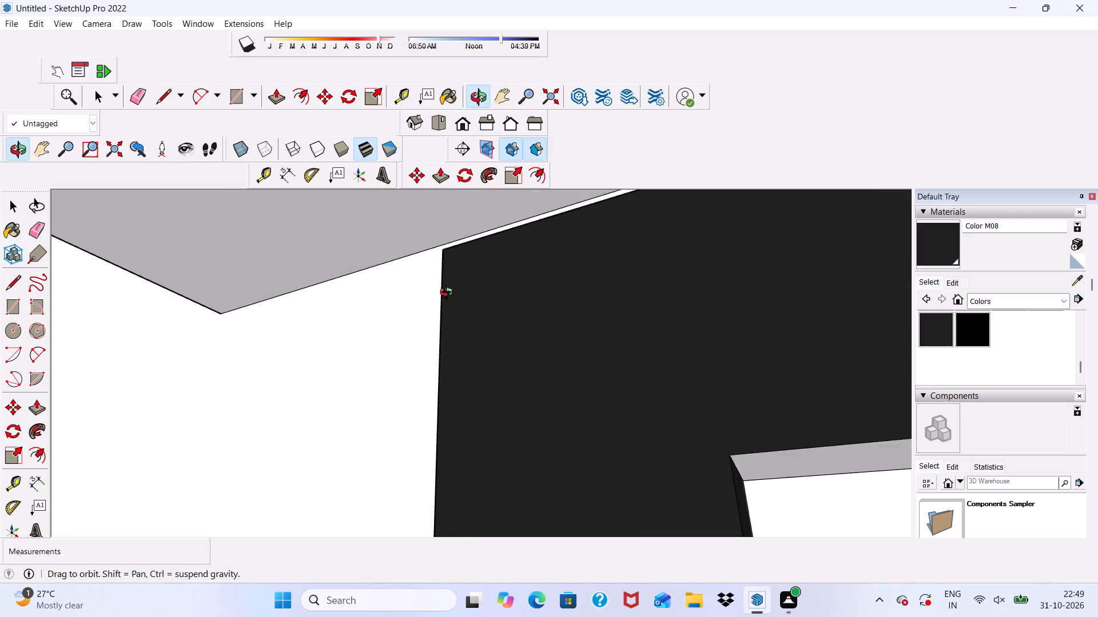
pyautogui.moveTo(449, 294); pyautogui.dragTo(445, 328, button='middle')
pyautogui.scroll(2, 698, 515)
pyautogui.scroll(-8, 634, 342)
pyautogui.scroll(4, 742, 387)
pyautogui.moveTo(738, 403); pyautogui.dragTo(738, 323, button='middle')
pyautogui.scroll(3, 743, 349)
pyautogui.click(743, 352)
# Paint the balcony-side outer side and top inner face of the top-floor window frame farthest from the balcony with Color M08.
pyautogui.scroll(-20, 670, 295)
pyautogui.scroll(-3, 670, 295)
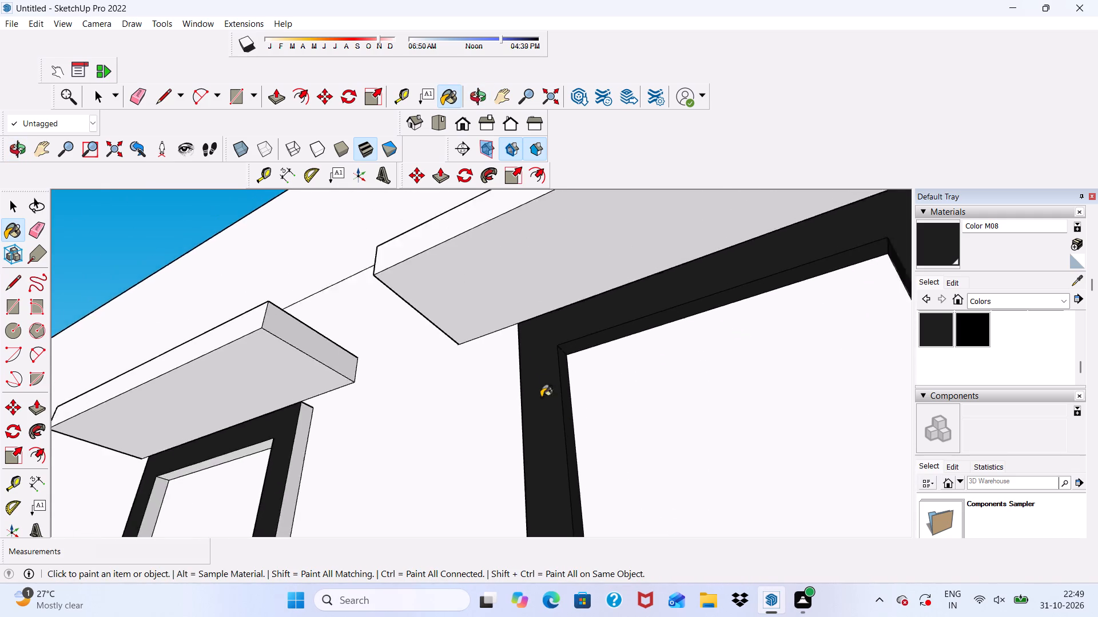
pyautogui.scroll(-2, 541, 397)
pyautogui.moveTo(547, 424); pyautogui.dragTo(557, 530, button='middle')
pyautogui.scroll(6, 359, 439)
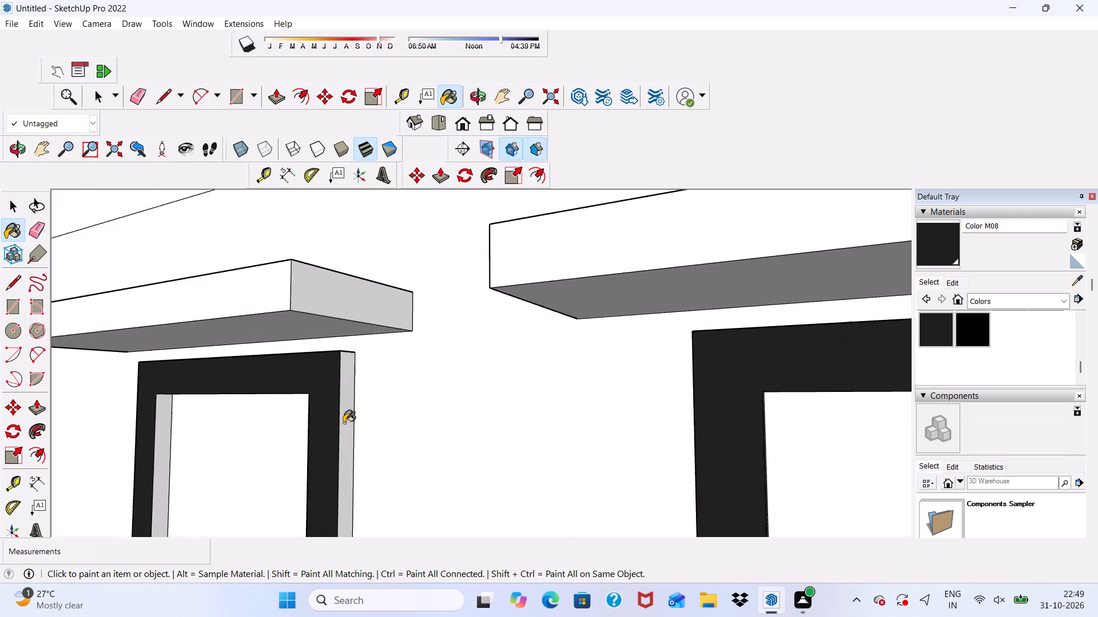
pyautogui.scroll(1, 344, 423)
pyautogui.click(347, 413)
pyautogui.scroll(-12, 349, 400)
pyautogui.scroll(5, 354, 454)
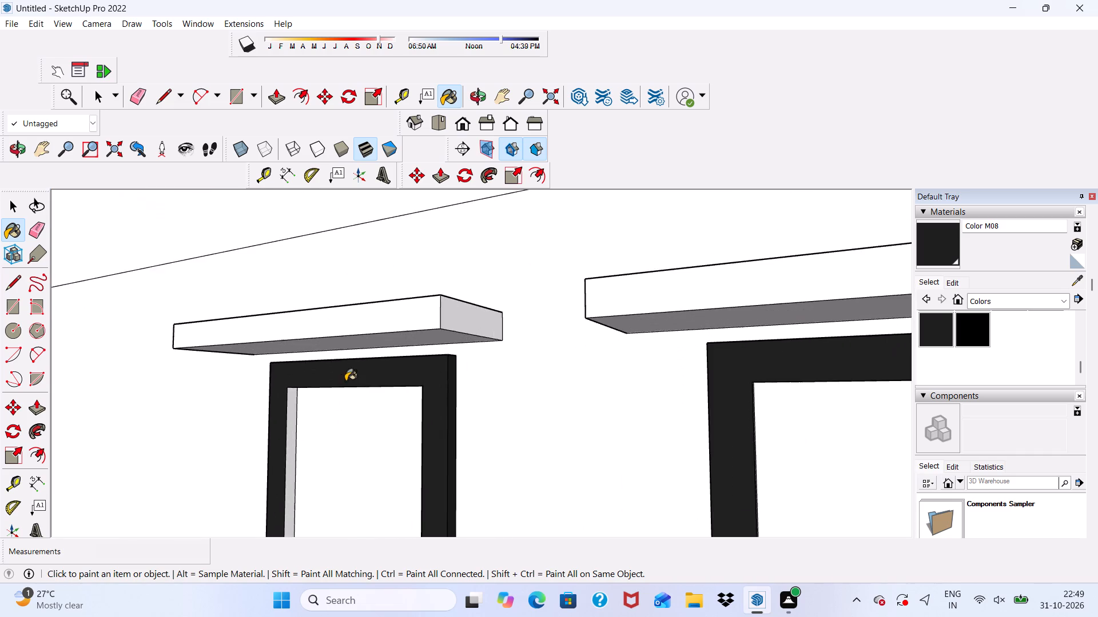
pyautogui.moveTo(347, 381); pyautogui.dragTo(357, 298, button='middle')
pyautogui.scroll(8, 368, 383)
pyautogui.click(363, 410)
# Paint the far inner side and far outer side of the top-floor window frame farthest from the balcony with Color M08.
pyautogui.scroll(-3, 363, 409)
pyautogui.moveTo(364, 502); pyautogui.dragTo(361, 507, button='middle')
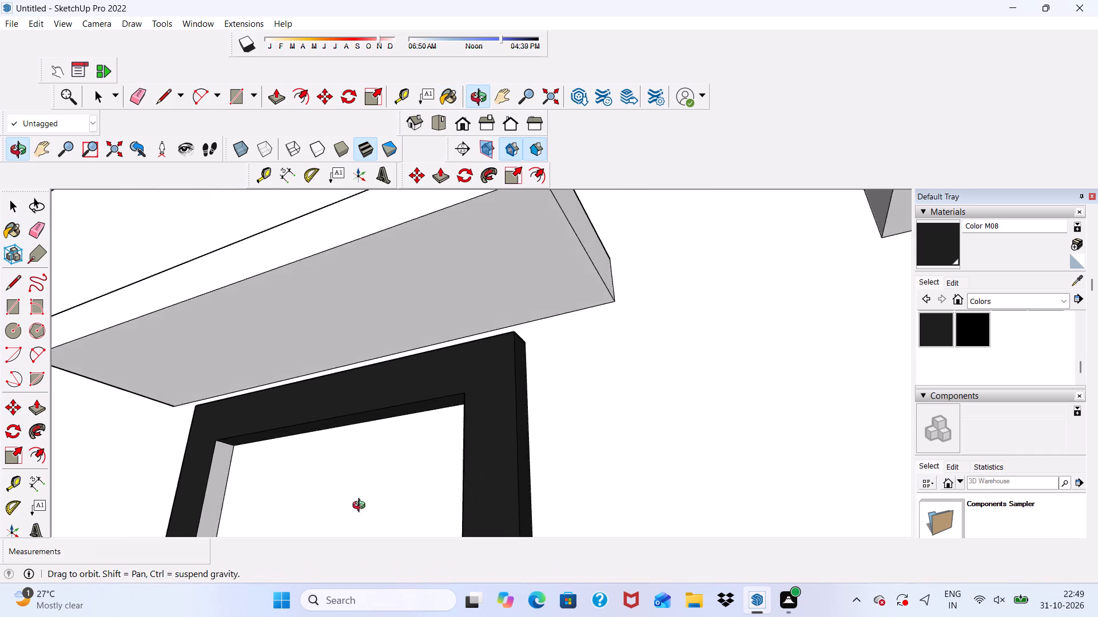
pyautogui.moveTo(361, 507); pyautogui.dragTo(238, 534, button='middle')
pyautogui.scroll(2, 265, 491)
pyautogui.click(349, 468)
pyautogui.scroll(-4, 309, 432)
pyautogui.moveTo(332, 467); pyautogui.dragTo(399, 485, button='middle')
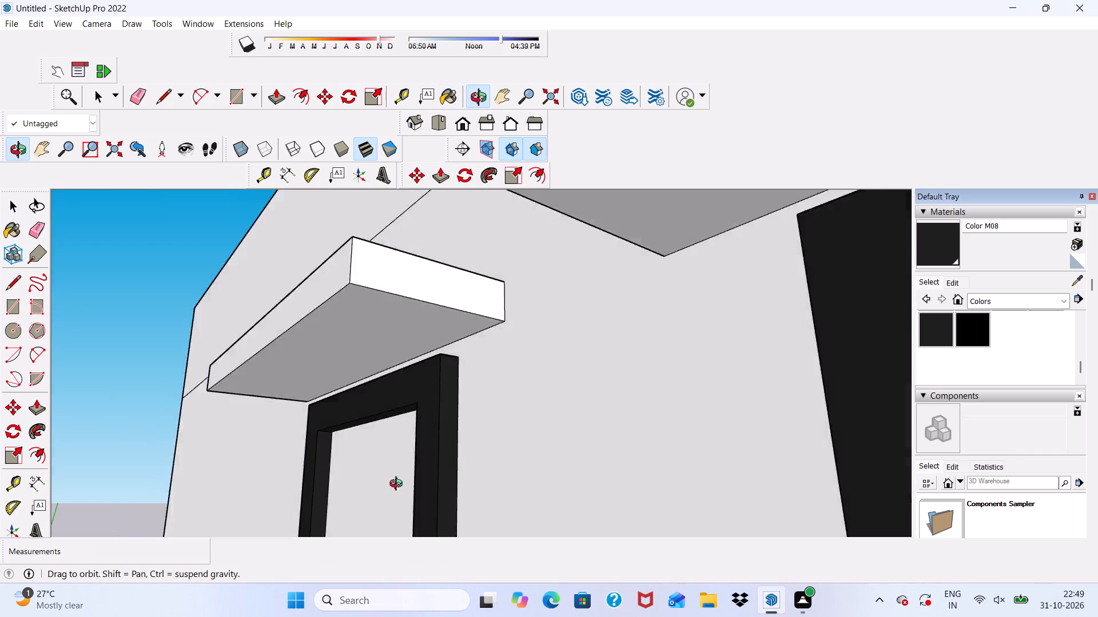
pyautogui.moveTo(399, 485); pyautogui.dragTo(746, 550, button='middle')
pyautogui.scroll(7, 160, 528)
pyautogui.click(320, 459)
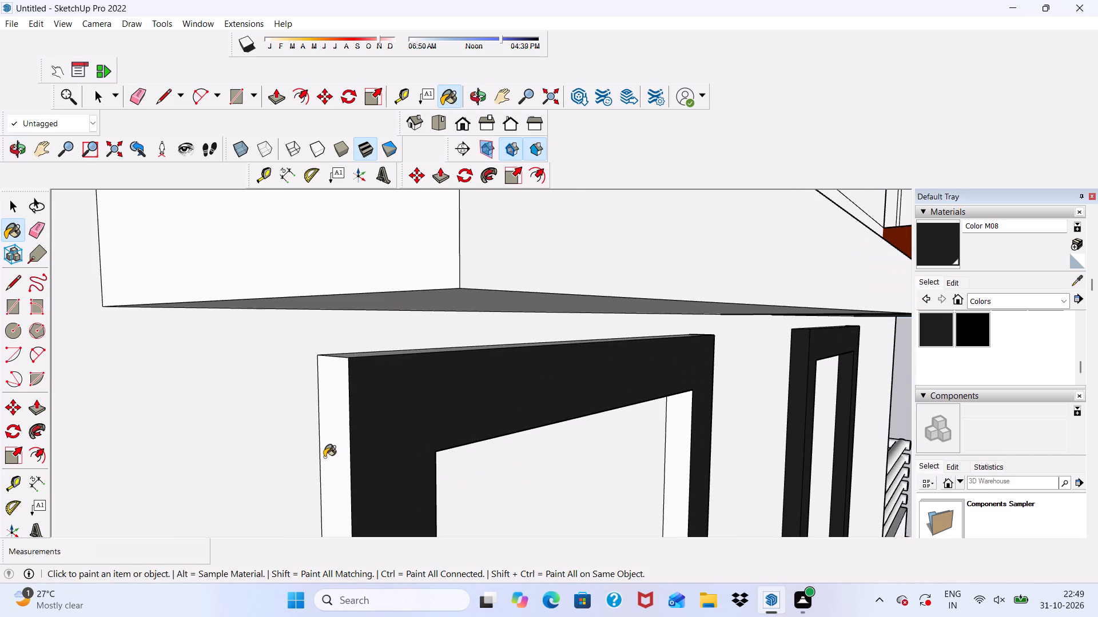
pyautogui.click(332, 451)
# Paint the top outer face and balcony-side inner side of the top-floor window frame farthest from the balcony with Color M08.
pyautogui.scroll(8, 339, 354)
pyautogui.click(359, 353)
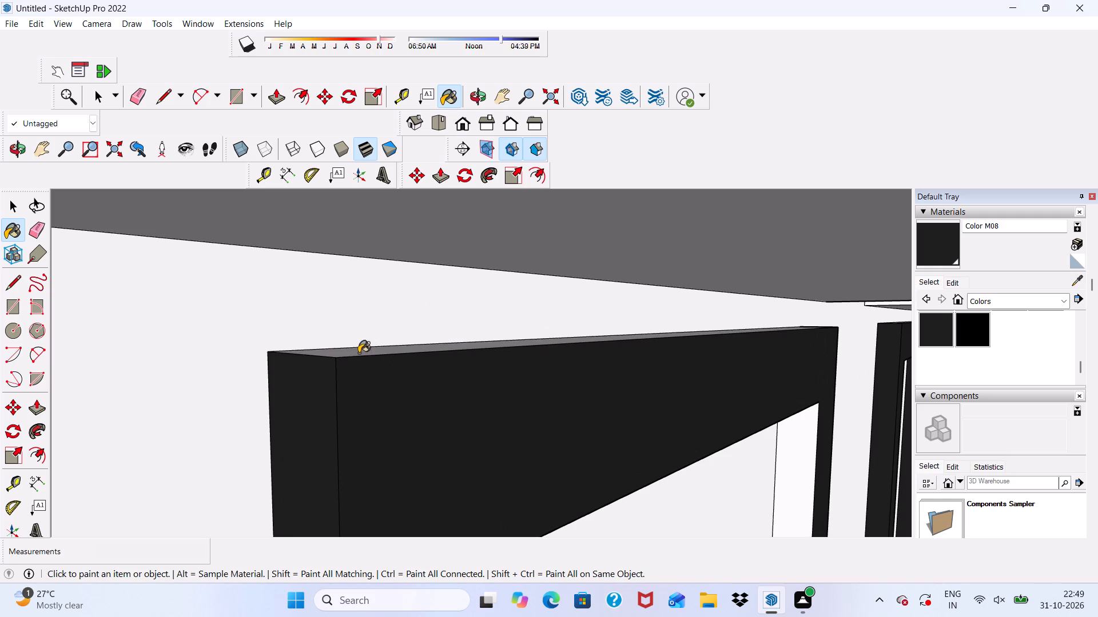
pyautogui.scroll(-5, 359, 353)
pyautogui.scroll(-4, 558, 375)
pyautogui.click(706, 427)
# Paint the bottom inner face and bottom outer face of the top-floor window frame farthest from the balcony with Color M08.
pyautogui.scroll(-2, 531, 350)
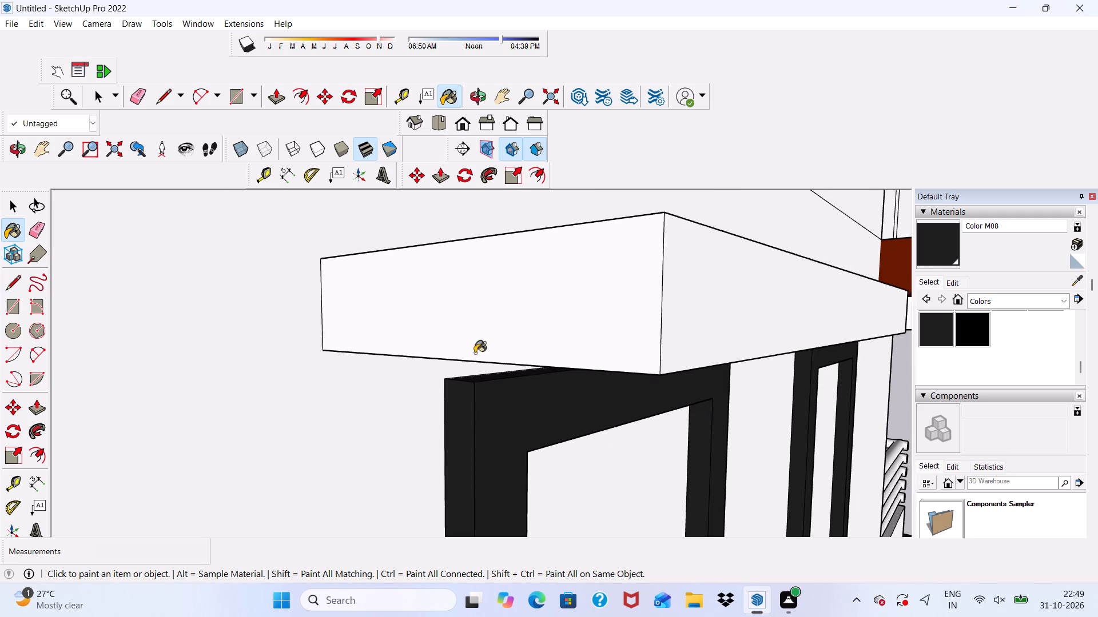
pyautogui.scroll(-20, 475, 353)
pyautogui.scroll(-1, 475, 353)
pyautogui.moveTo(560, 420); pyautogui.dragTo(431, 480, button='middle')
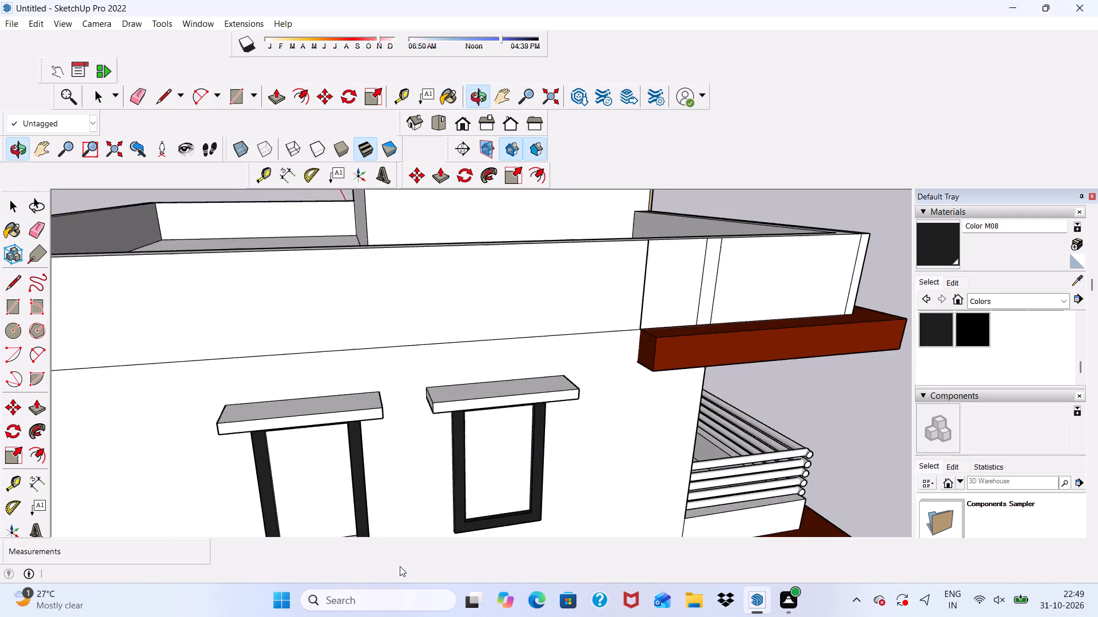
pyautogui.scroll(4, 327, 590)
pyautogui.scroll(-5, 309, 400)
pyautogui.scroll(1, 347, 412)
pyautogui.scroll(-3, 348, 424)
pyautogui.scroll(20, 344, 518)
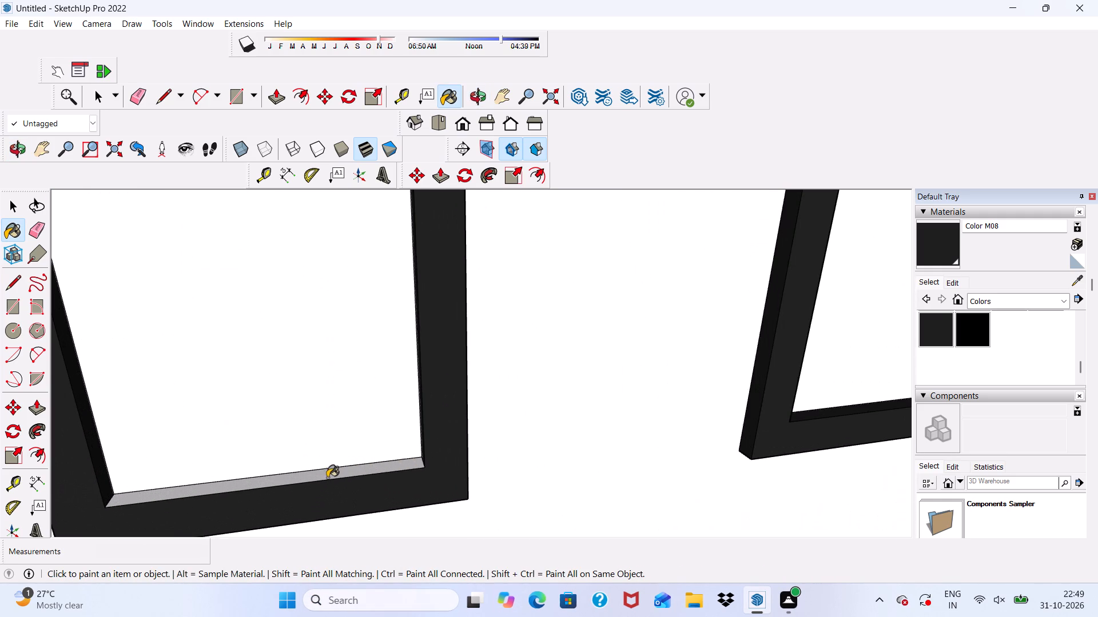
pyautogui.click(328, 475)
pyautogui.scroll(-5, 328, 475)
pyautogui.moveTo(355, 514); pyautogui.dragTo(350, 341, button='middle')
pyautogui.scroll(5, 349, 314)
pyautogui.click(358, 296)
pyautogui.moveTo(432, 310); pyautogui.dragTo(213, 447, button='middle')
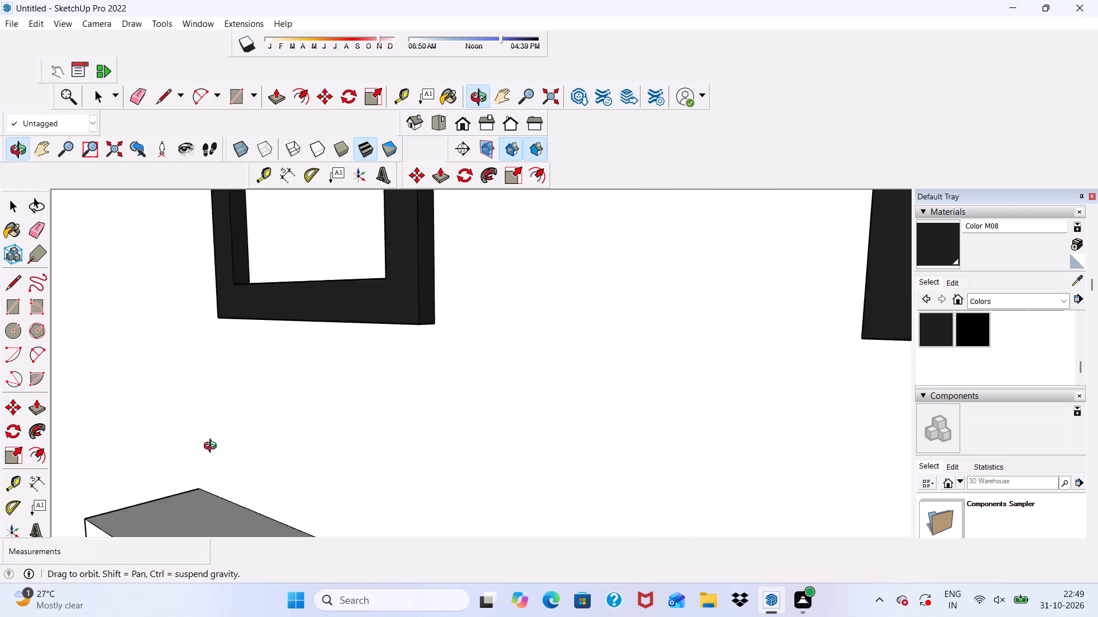
pyautogui.moveTo(213, 447); pyautogui.dragTo(281, 419, button='middle')
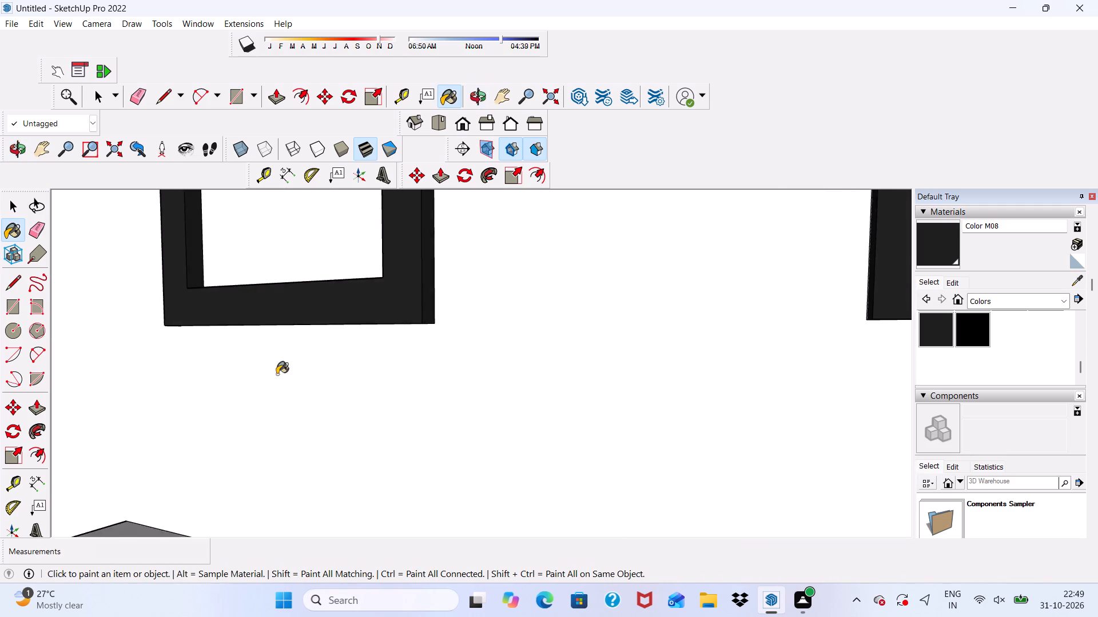
# Paint the wall behind the top-floor balcony with 0035_Tan from the Colors-Named collection.
pyautogui.scroll(-20, 258, 356)
pyautogui.scroll(-3, 258, 356)
pyautogui.moveTo(534, 374); pyautogui.dragTo(647, 360, button='middle')
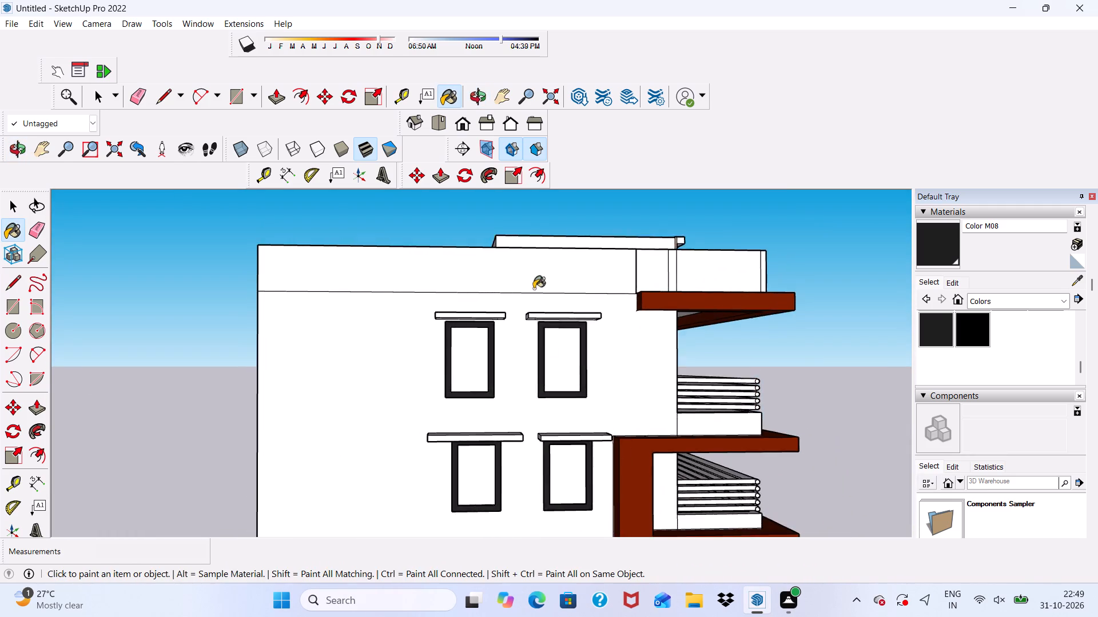
pyautogui.scroll(-10, 524, 294)
pyautogui.moveTo(674, 448); pyautogui.dragTo(293, 435, button='middle')
pyautogui.scroll(1, 387, 394)
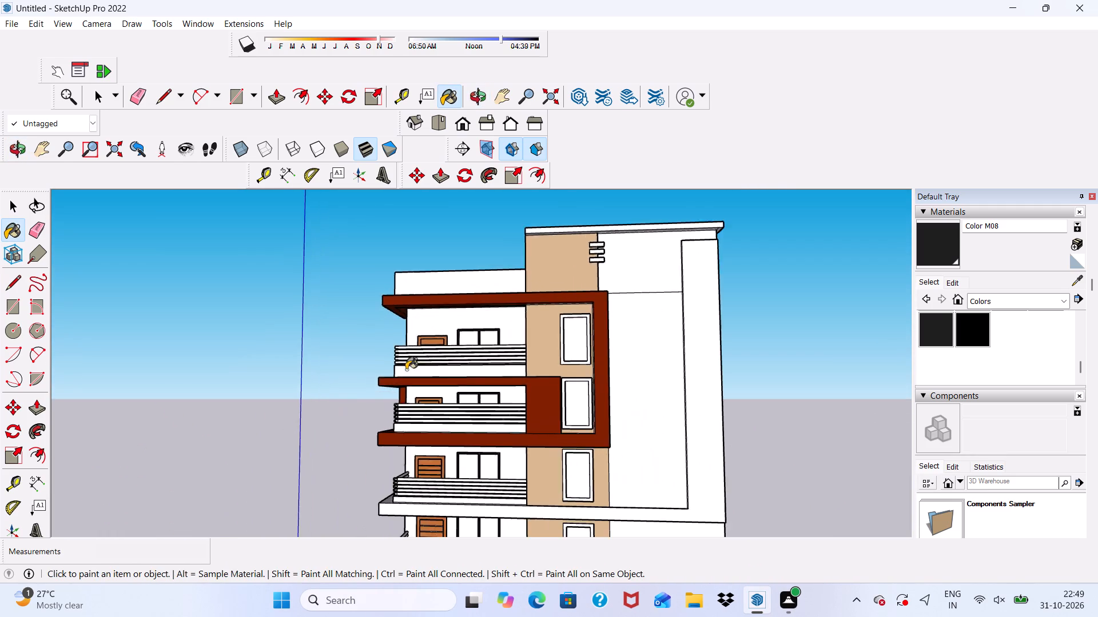
pyautogui.scroll(-9, 429, 335)
pyautogui.moveTo(540, 423); pyautogui.dragTo(657, 488, button='middle')
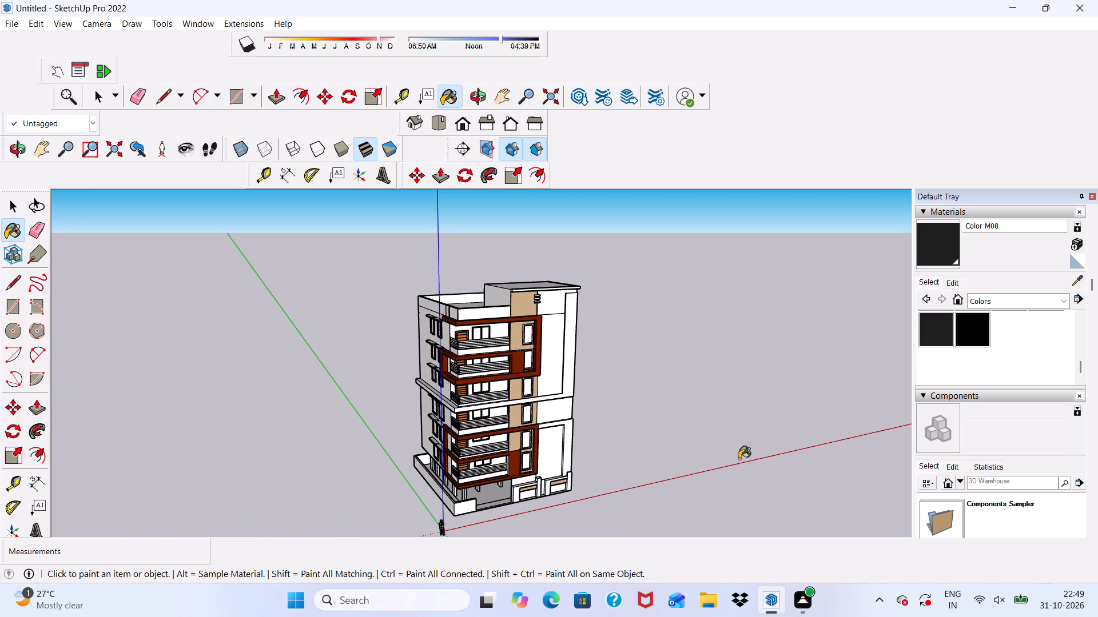
pyautogui.click(1066, 302)
pyautogui.click(1006, 363)
pyautogui.scroll(2, 1006, 363)
pyautogui.scroll(-4, 1006, 363)
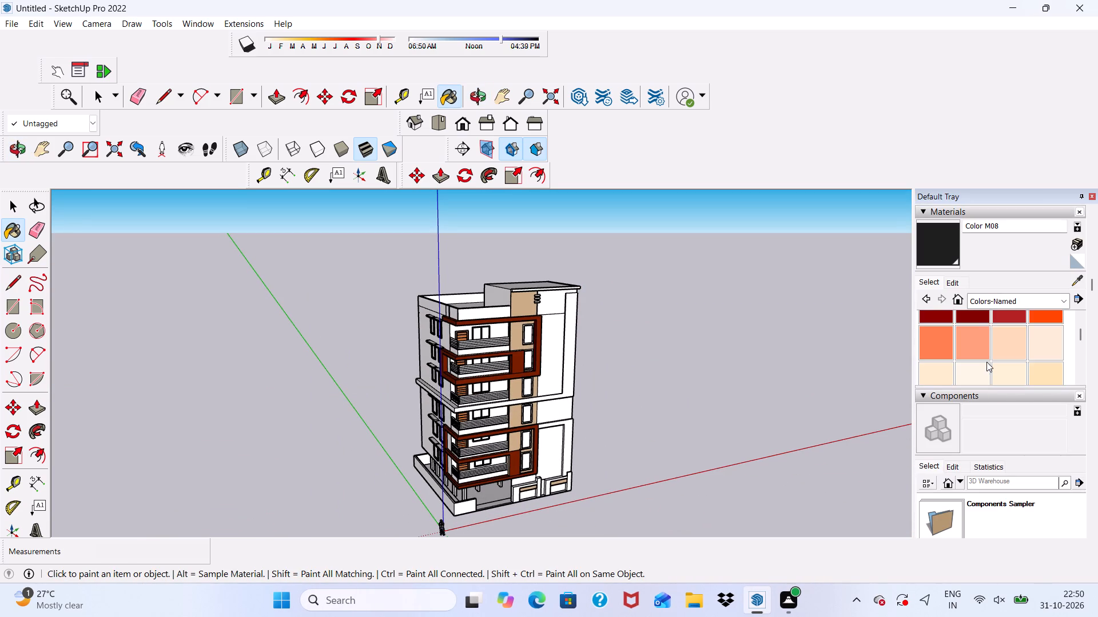
pyautogui.scroll(-2, 986, 362)
pyautogui.click(1002, 346)
pyautogui.scroll(9, 328, 434)
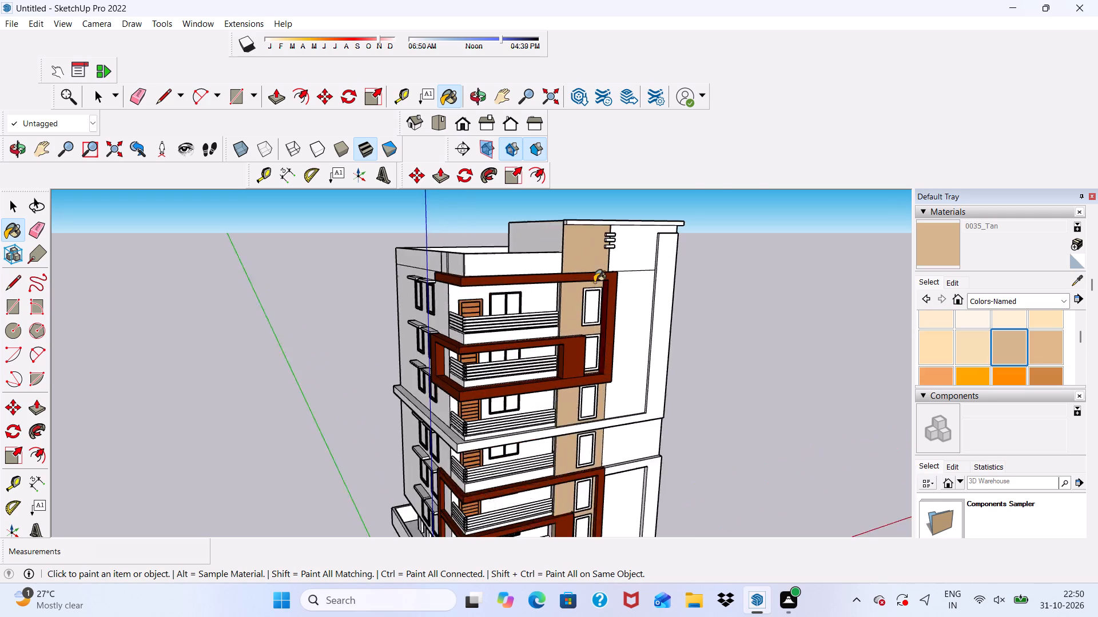
pyautogui.scroll(-2, 590, 257)
pyautogui.scroll(6, 543, 332)
pyautogui.click(521, 273)
# Paint the wall behind the second-highest balcony with the same 0035_Tan colour.
pyautogui.scroll(4, 544, 340)
pyautogui.moveTo(538, 358); pyautogui.dragTo(416, 343, button='middle')
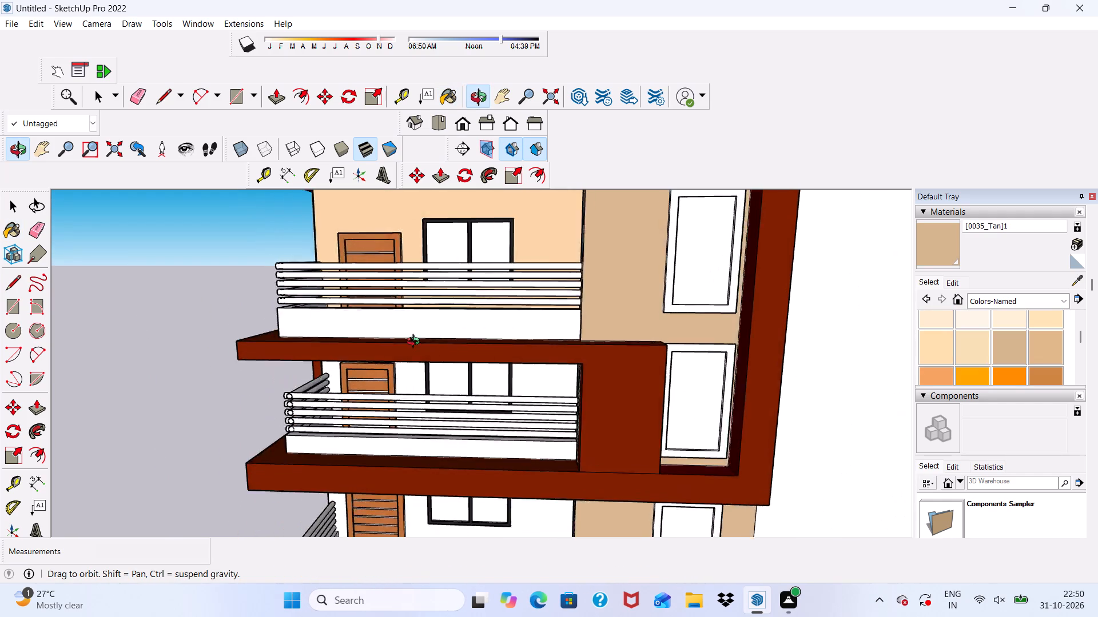
pyautogui.moveTo(416, 343); pyautogui.dragTo(487, 342, button='middle')
pyautogui.scroll(3, 501, 355)
pyautogui.click(539, 369)
pyautogui.scroll(-9, 516, 361)
pyautogui.scroll(3, 474, 546)
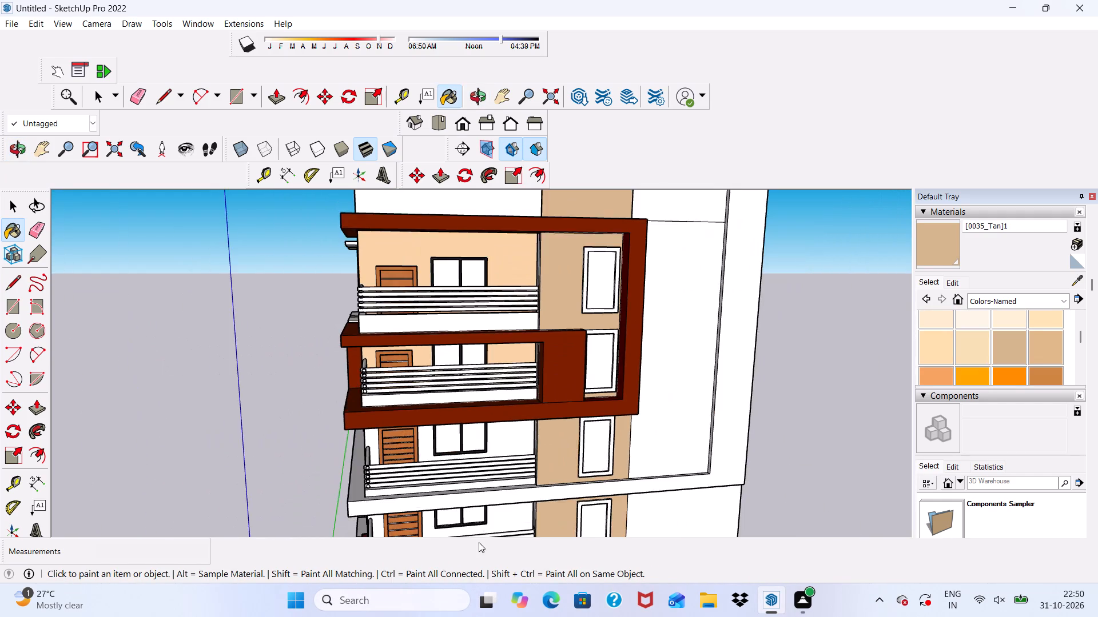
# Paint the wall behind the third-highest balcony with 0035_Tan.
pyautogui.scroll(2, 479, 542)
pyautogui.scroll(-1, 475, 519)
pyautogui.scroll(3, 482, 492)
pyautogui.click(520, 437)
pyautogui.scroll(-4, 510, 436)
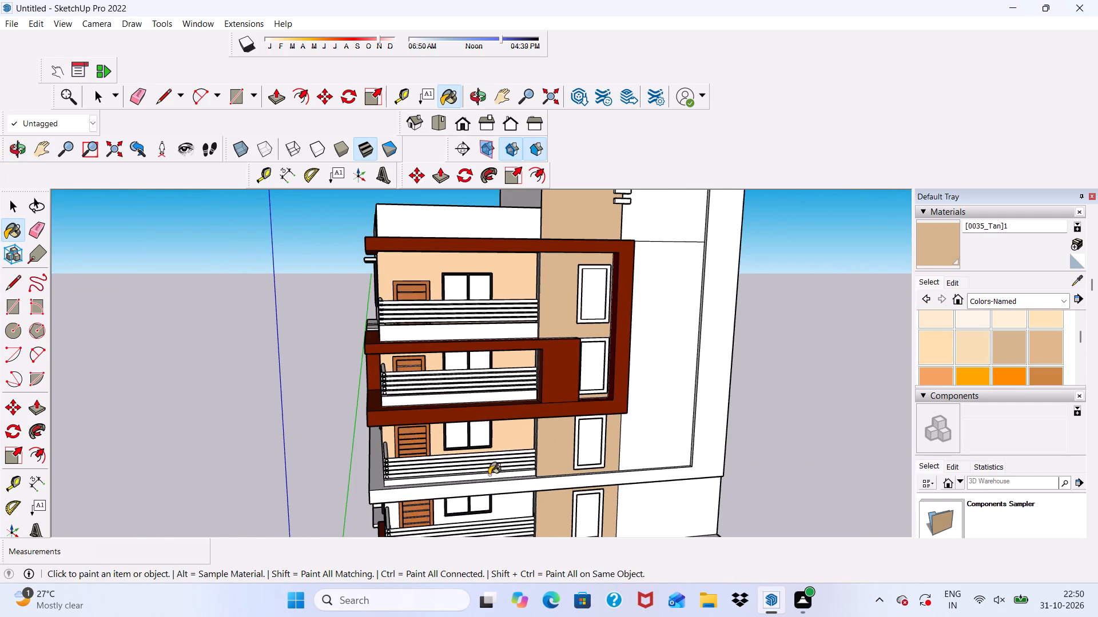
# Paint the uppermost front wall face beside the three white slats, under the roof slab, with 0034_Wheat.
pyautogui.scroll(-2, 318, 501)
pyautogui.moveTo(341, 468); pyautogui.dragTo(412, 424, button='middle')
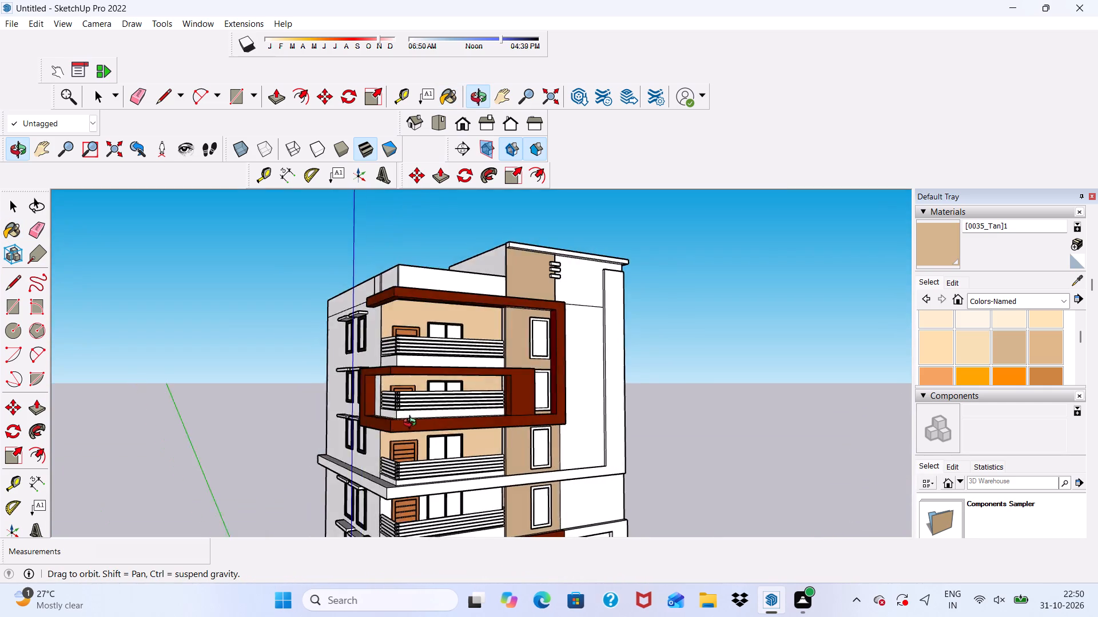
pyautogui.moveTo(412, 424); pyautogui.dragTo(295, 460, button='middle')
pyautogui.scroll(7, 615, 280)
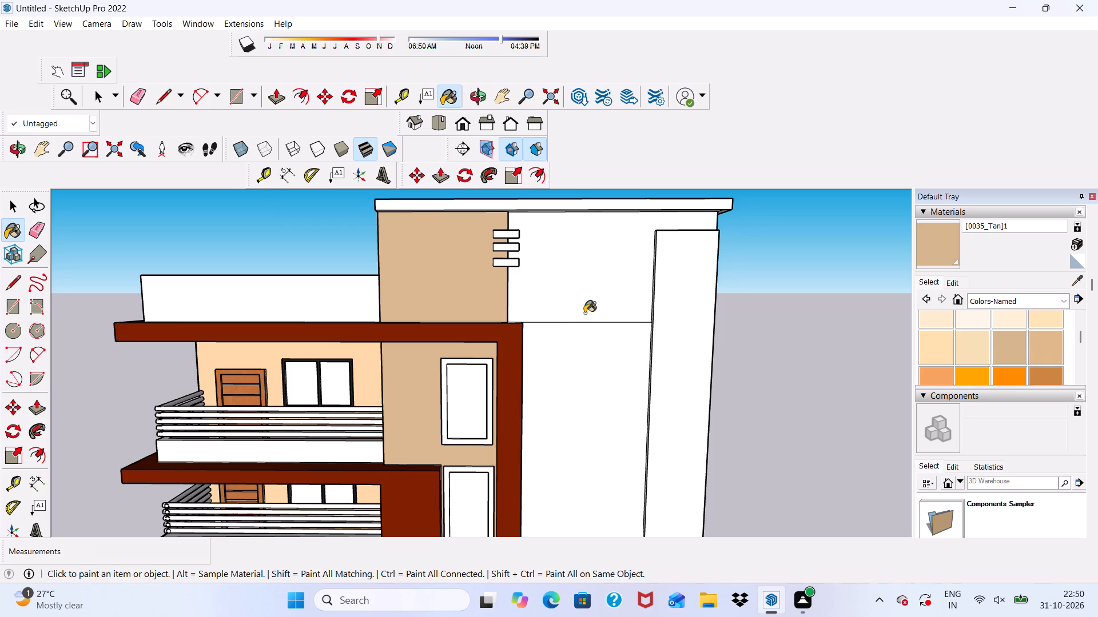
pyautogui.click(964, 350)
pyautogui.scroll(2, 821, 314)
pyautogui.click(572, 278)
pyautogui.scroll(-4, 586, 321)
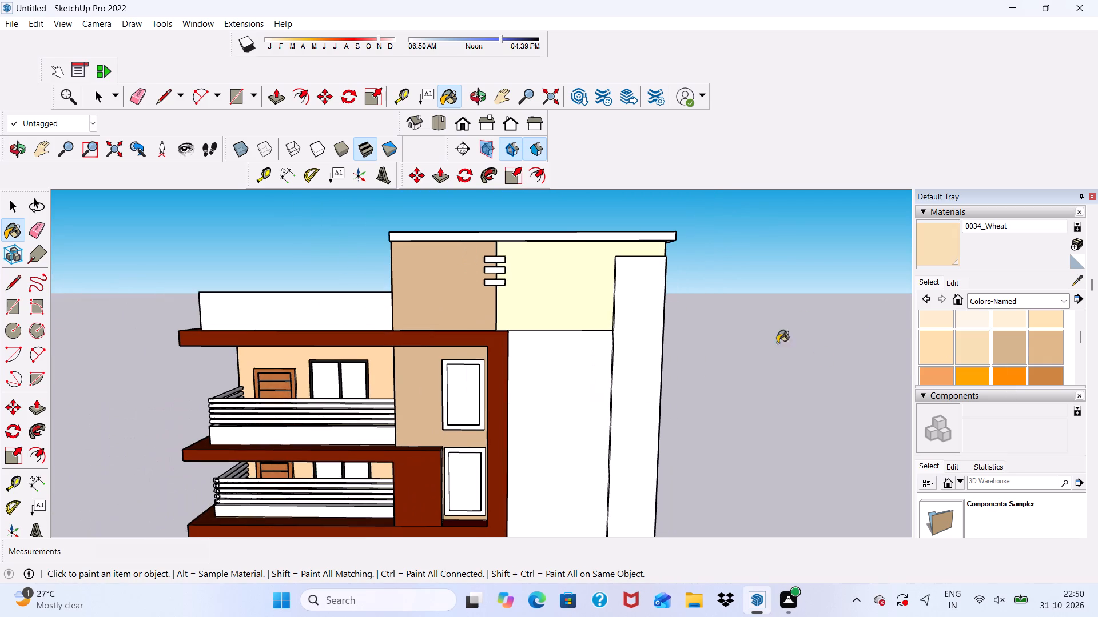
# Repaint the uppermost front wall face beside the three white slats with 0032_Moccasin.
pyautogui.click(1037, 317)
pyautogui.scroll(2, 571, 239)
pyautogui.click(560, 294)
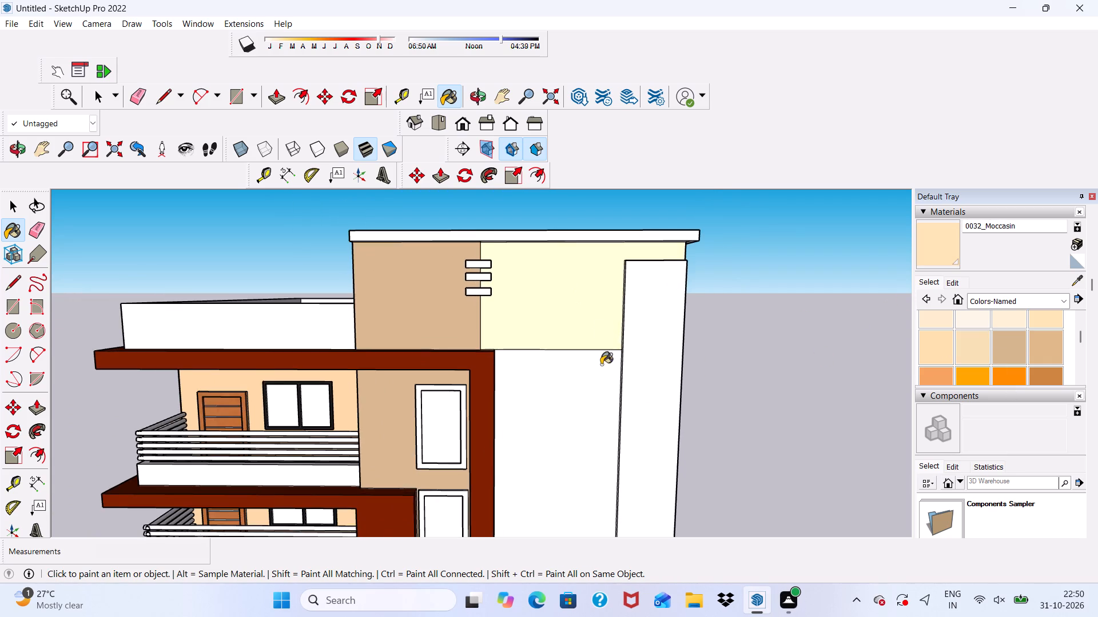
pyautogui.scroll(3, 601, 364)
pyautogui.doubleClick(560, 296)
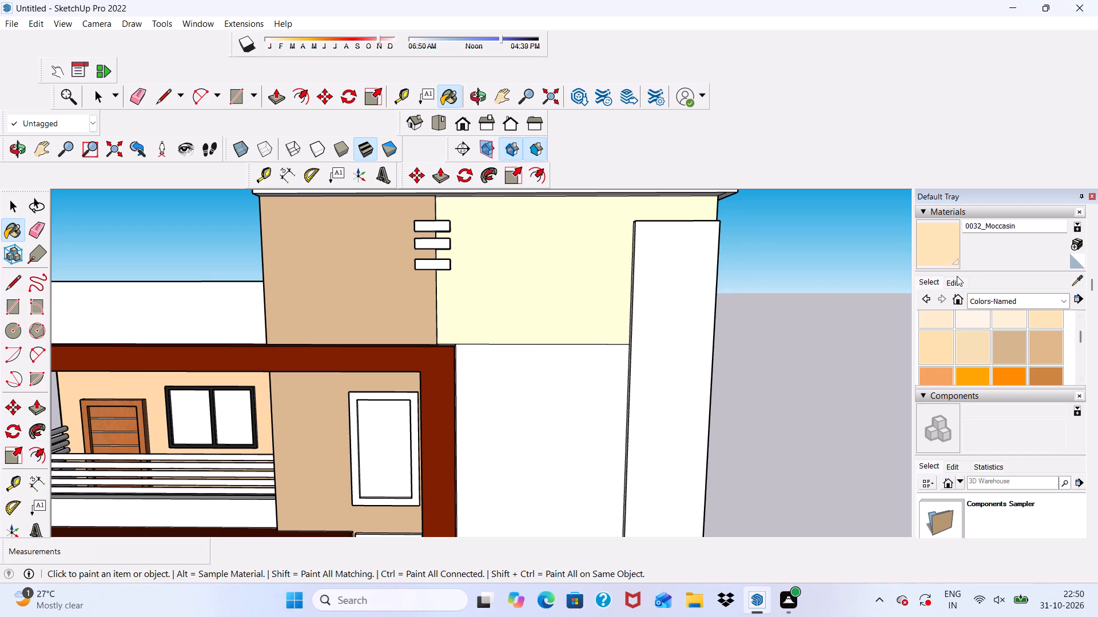
# Darken the 0032_Moccasin colour slightly and paint the tall recessed front wall beside the upper red frame with it.
pyautogui.click(957, 277)
pyautogui.moveTo(986, 332); pyautogui.dragTo(988, 341)
pyautogui.scroll(-4, 679, 318)
pyautogui.click(583, 415)
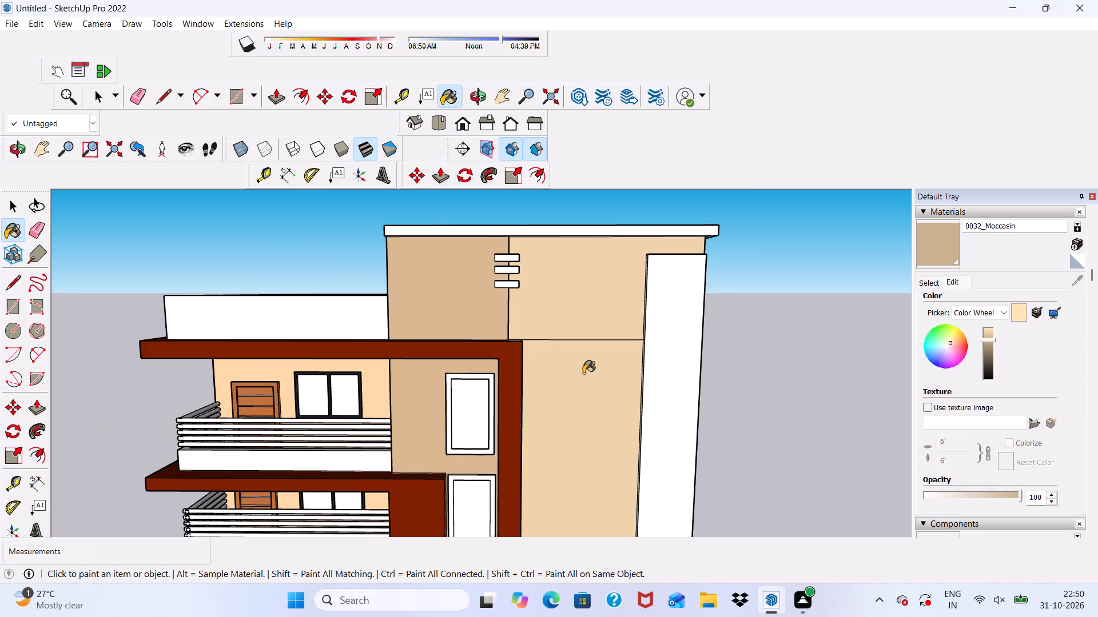
# Repaint the walls behind the top two balconies with the darkened 0032_Moccasin.
pyautogui.scroll(-1, 473, 416)
pyautogui.scroll(5, 340, 421)
pyautogui.click(405, 368)
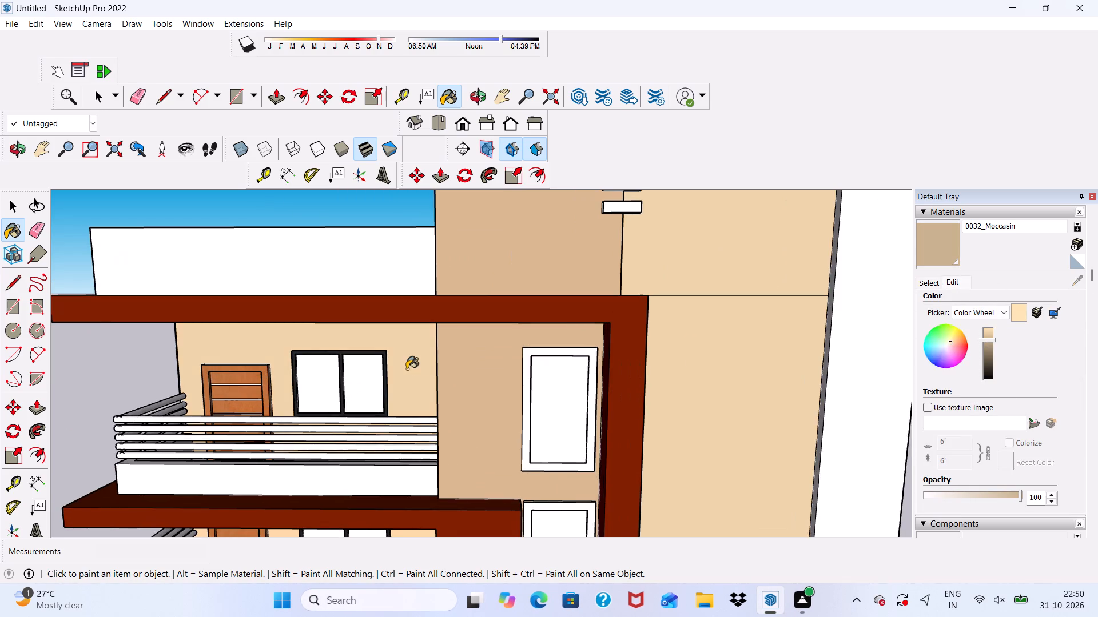
pyautogui.moveTo(416, 372); pyautogui.dragTo(458, 317, button='middle')
pyautogui.scroll(3, 356, 508)
pyautogui.click(466, 502)
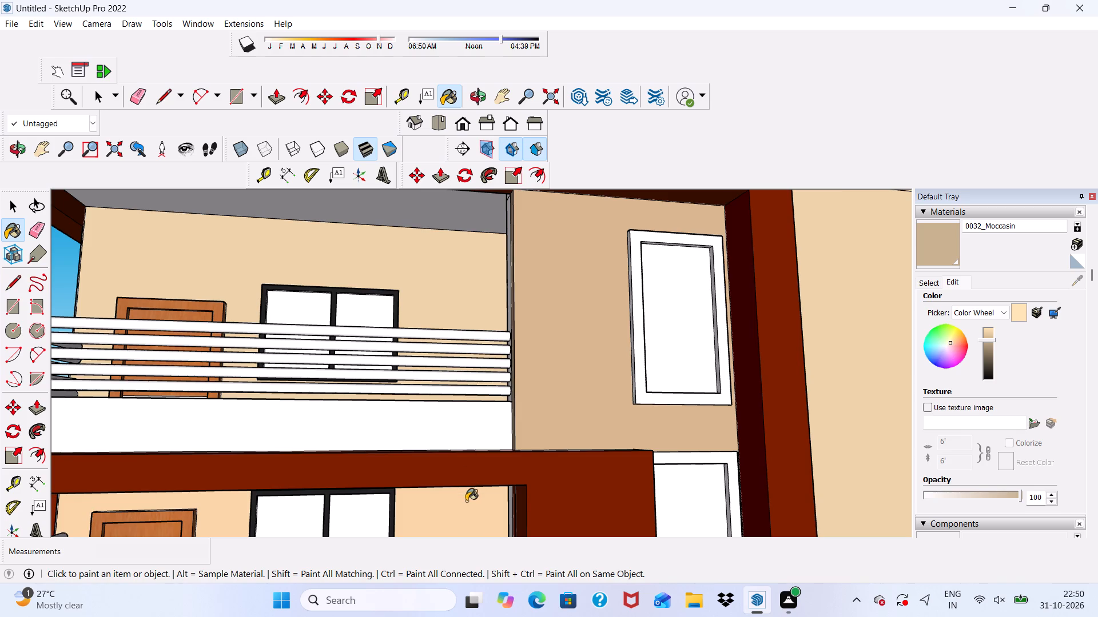
pyautogui.scroll(-5, 391, 339)
pyautogui.scroll(4, 406, 458)
pyautogui.scroll(-1, 408, 460)
pyautogui.click(427, 451)
pyautogui.scroll(-6, 368, 372)
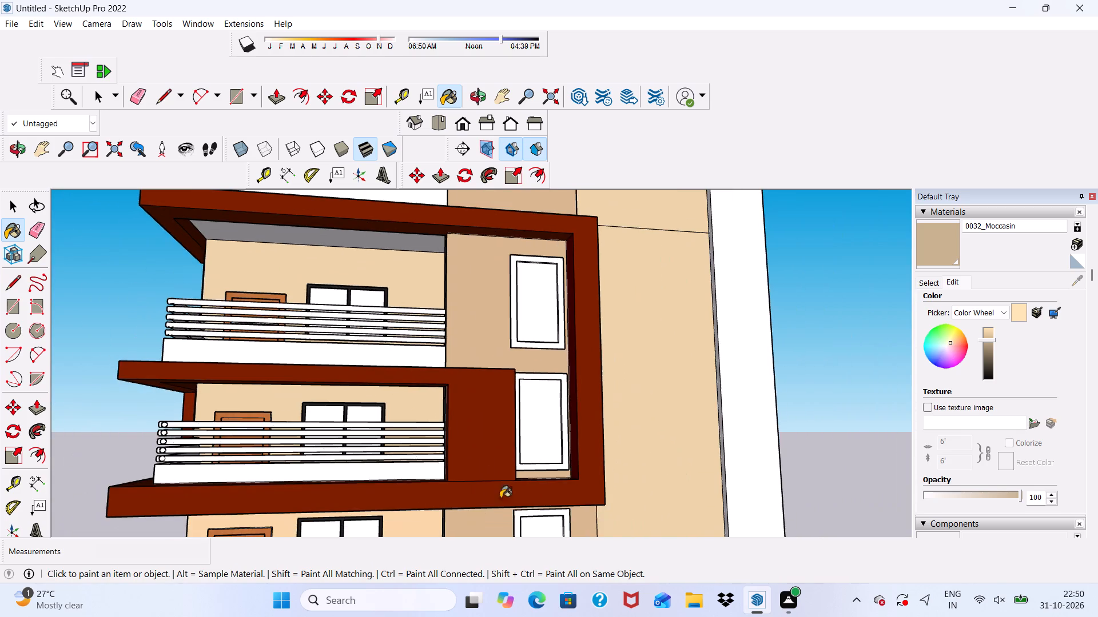
# Paint the walls behind the third- and fourth-highest balconies with the darkened 0032_Moccasin.
pyautogui.scroll(-4, 363, 365)
pyautogui.scroll(8, 323, 538)
pyautogui.click(372, 495)
pyautogui.scroll(-10, 344, 398)
pyautogui.scroll(13, 368, 542)
pyautogui.click(373, 476)
pyautogui.scroll(-5, 354, 346)
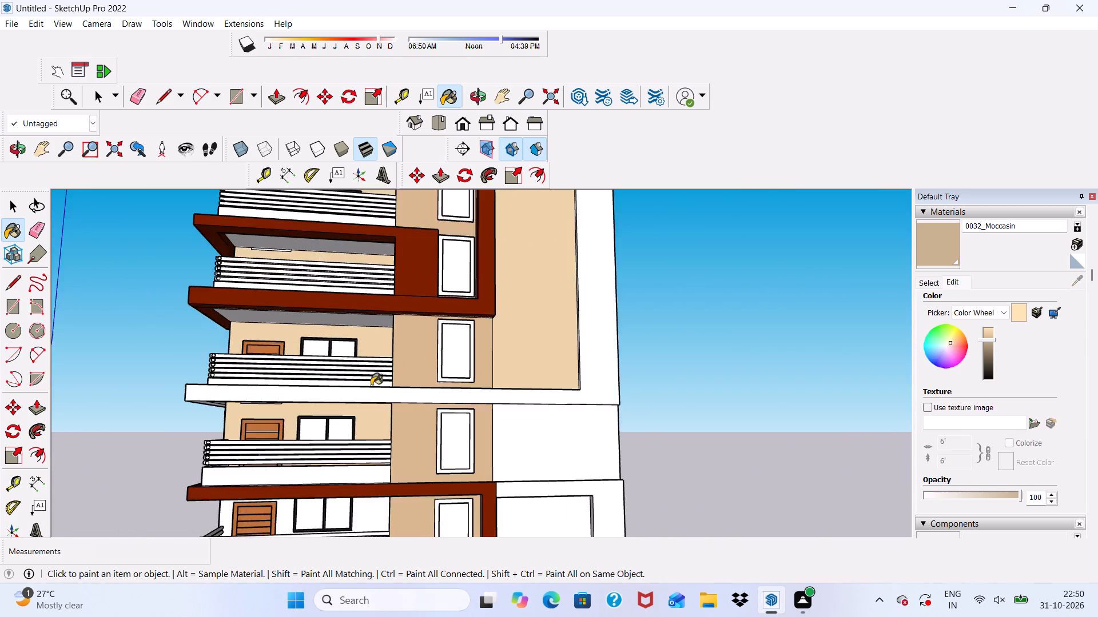
# Paint the walls behind the two lowest balconies with the darkened 0032_Moccasin.
pyautogui.scroll(-3, 371, 386)
pyautogui.scroll(6, 360, 516)
pyautogui.click(369, 460)
pyautogui.scroll(-10, 362, 446)
pyautogui.scroll(6, 350, 498)
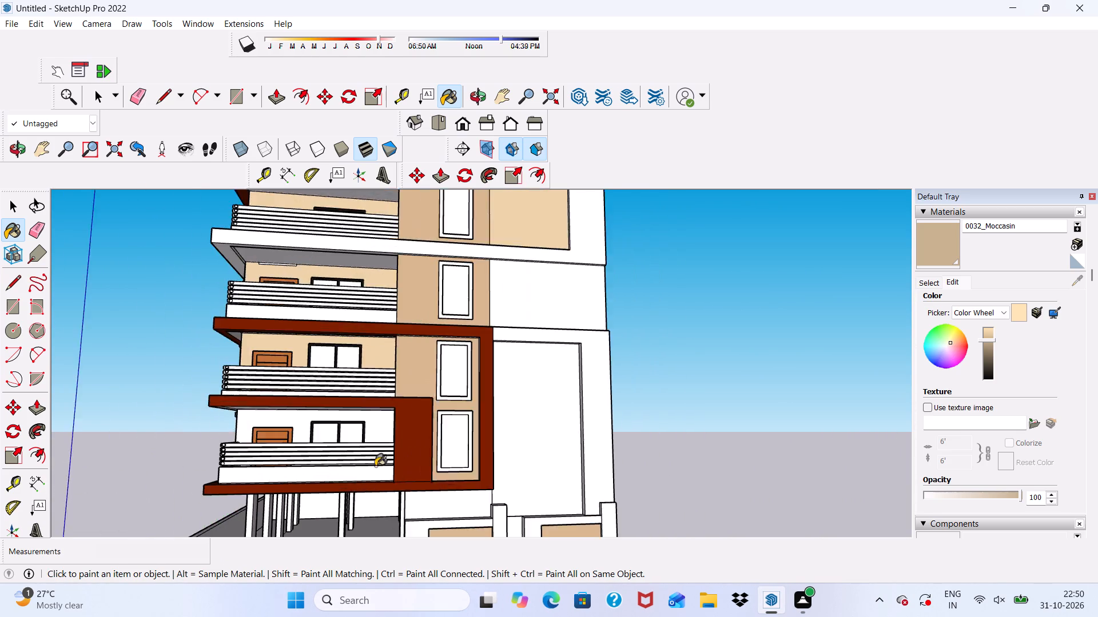
pyautogui.scroll(3, 375, 466)
pyautogui.click(387, 409)
# Repaint the tall recessed front wall beside the upper red frame with 0035_Tan from the Colors-Named collection.
pyautogui.scroll(-3, 353, 409)
pyautogui.moveTo(356, 412); pyautogui.dragTo(427, 504, button='middle')
pyautogui.scroll(-4, 416, 499)
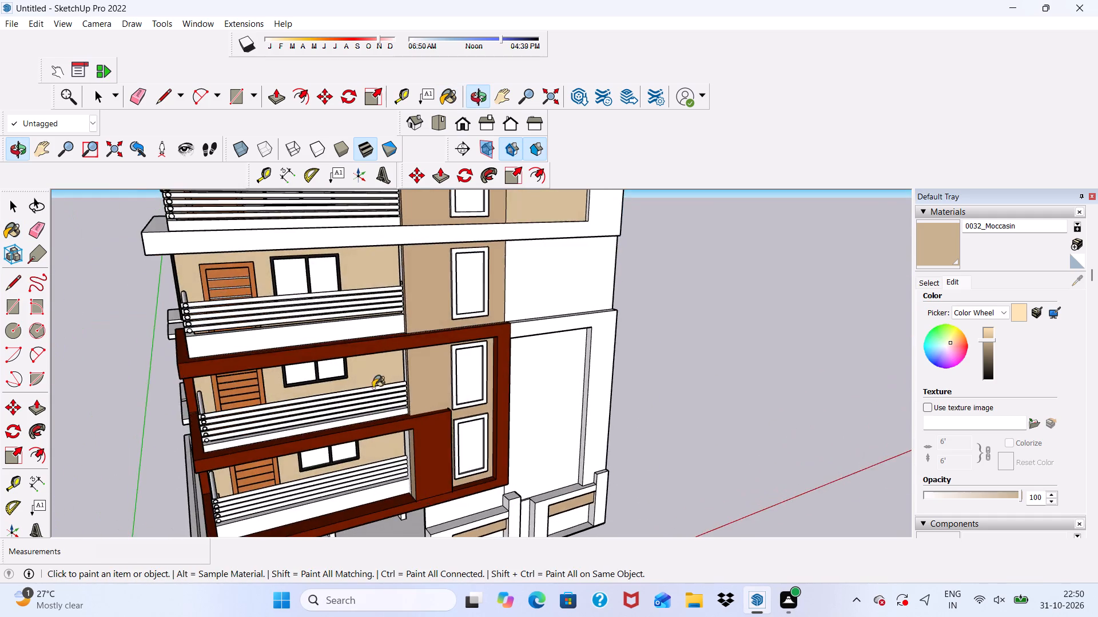
pyautogui.scroll(-8, 373, 388)
pyautogui.moveTo(371, 463); pyautogui.dragTo(376, 420, button='middle')
pyautogui.scroll(5, 376, 420)
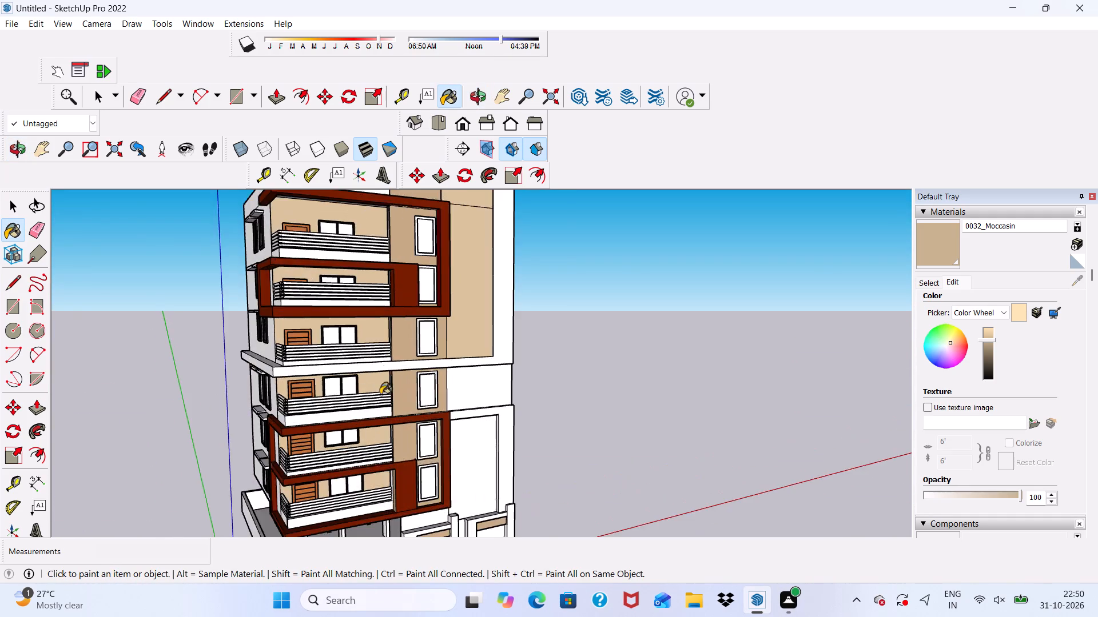
pyautogui.scroll(4, 380, 395)
pyautogui.scroll(-3, 369, 334)
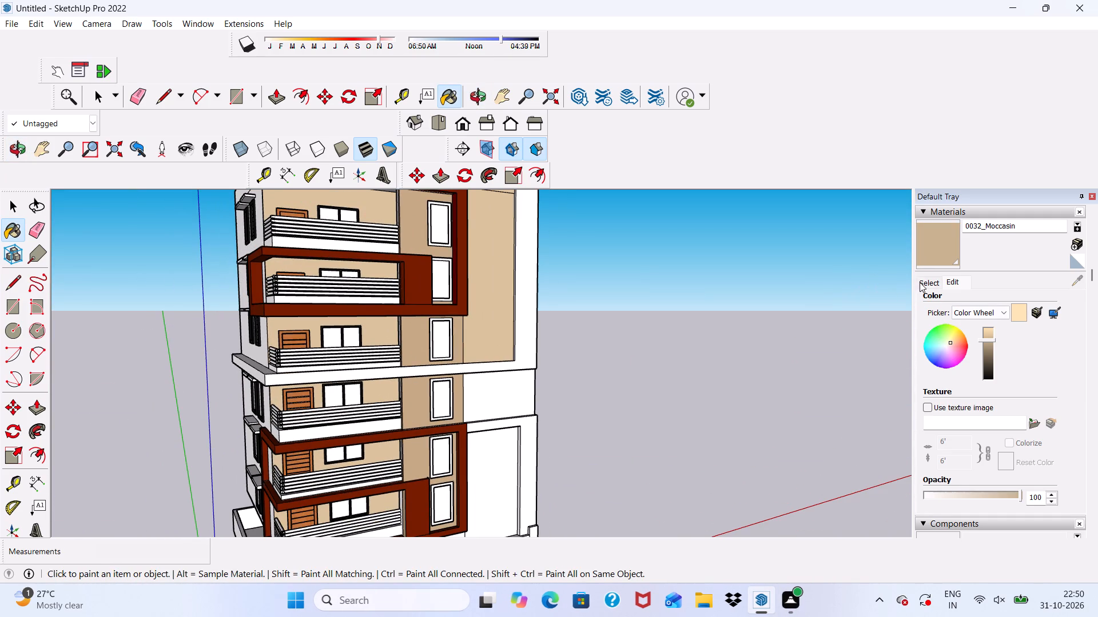
pyautogui.click(926, 282)
pyautogui.click(1012, 344)
pyautogui.scroll(5, 459, 282)
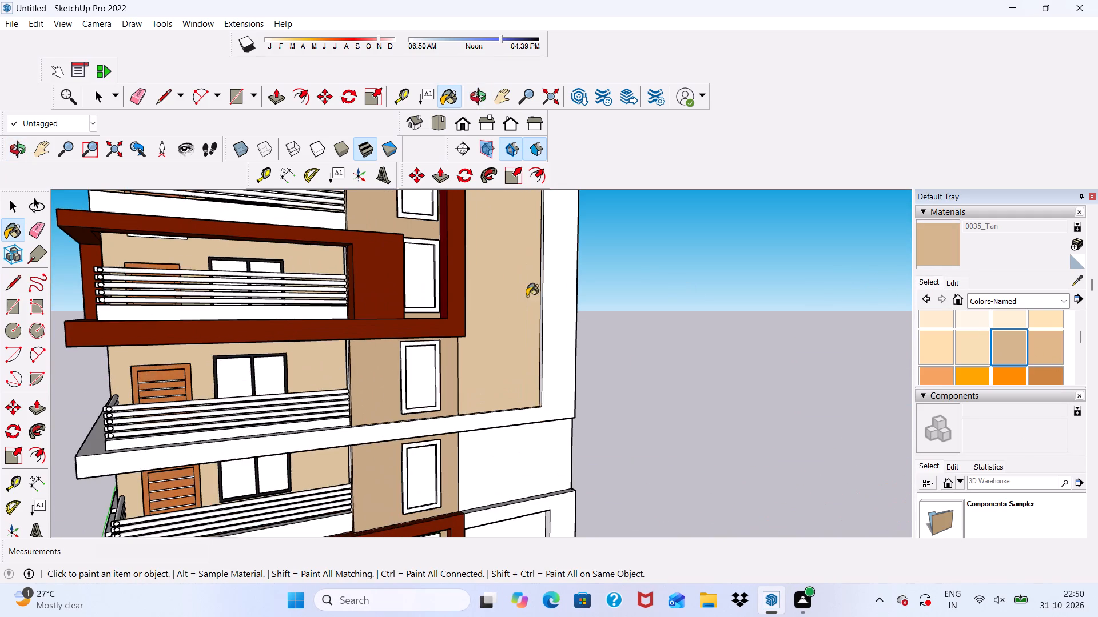
pyautogui.click(494, 301)
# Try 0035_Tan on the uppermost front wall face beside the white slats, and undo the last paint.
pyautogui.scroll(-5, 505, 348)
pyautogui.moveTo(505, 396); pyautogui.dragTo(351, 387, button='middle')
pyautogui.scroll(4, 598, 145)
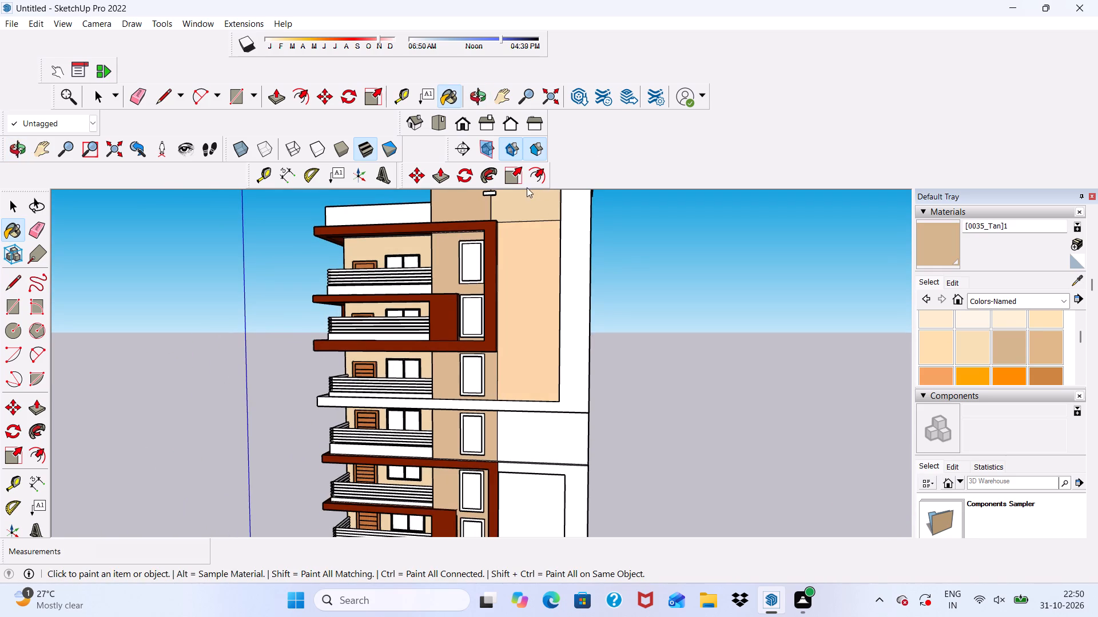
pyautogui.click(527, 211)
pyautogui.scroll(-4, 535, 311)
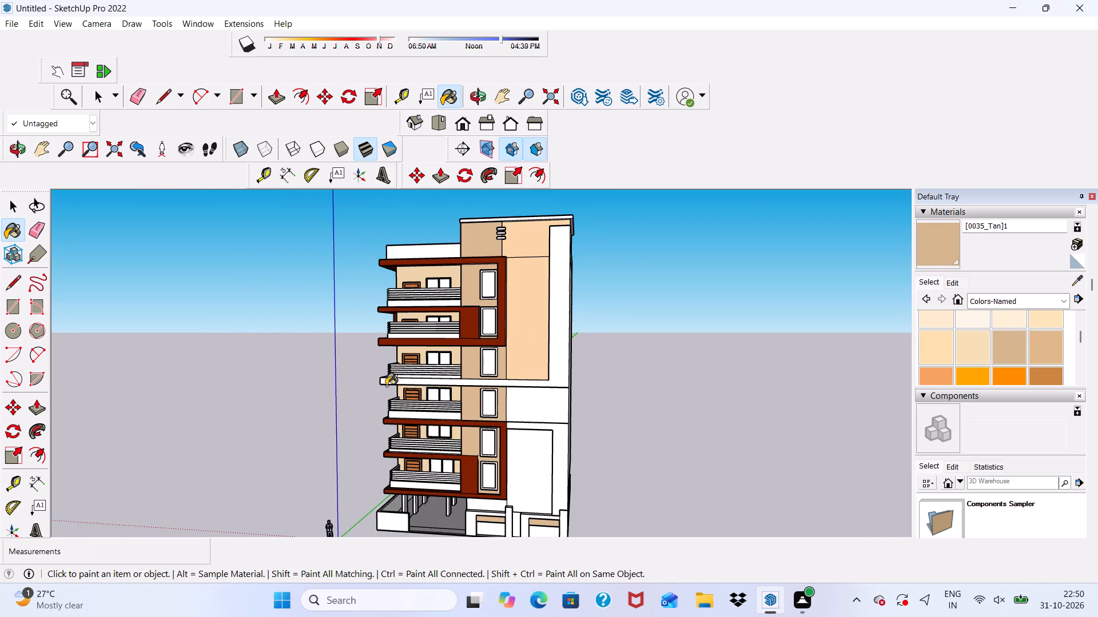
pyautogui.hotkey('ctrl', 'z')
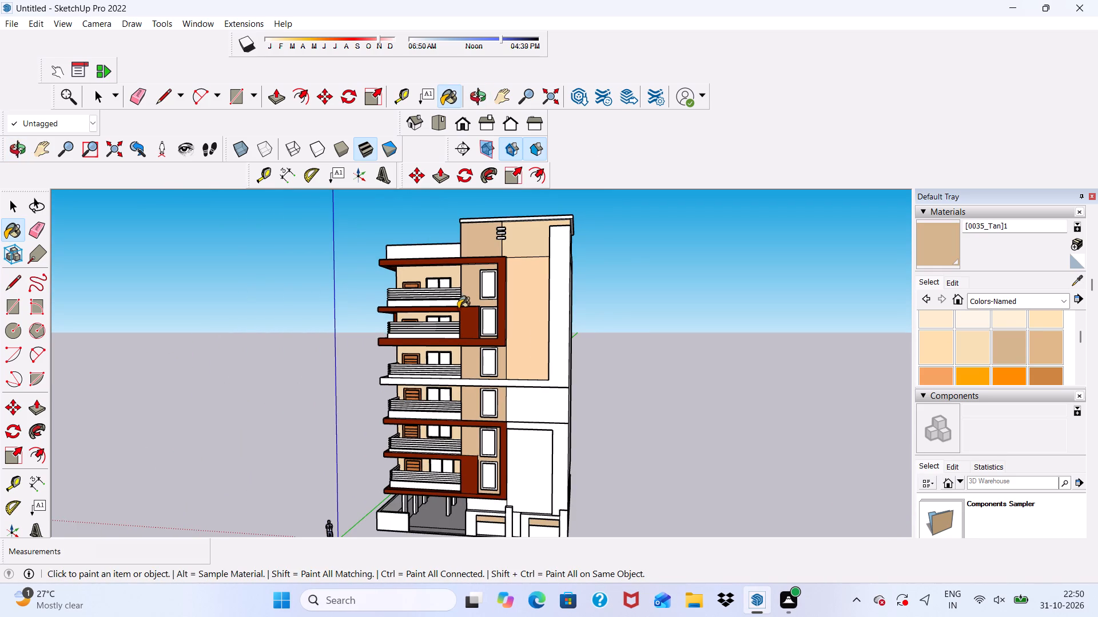
# Paint the uppermost front wall face beside the white slats with 0035_Tan.
pyautogui.scroll(4, 458, 308)
pyautogui.scroll(-6, 459, 319)
pyautogui.scroll(5, 490, 335)
pyautogui.click(528, 238)
pyautogui.scroll(3, 532, 238)
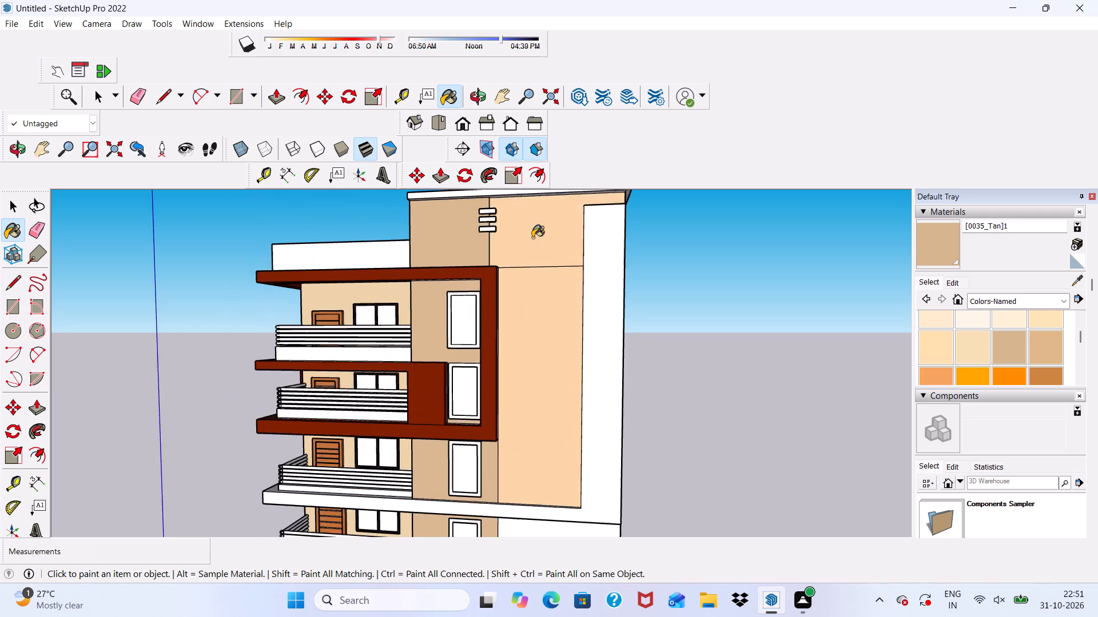
# Paint the front wall block directly below the white horizontal band, beside the window column, with 0035_Tan.
pyautogui.scroll(-3, 535, 271)
pyautogui.moveTo(535, 385); pyautogui.dragTo(541, 338, button='middle')
pyautogui.scroll(1, 542, 338)
pyautogui.scroll(-3, 548, 385)
pyautogui.scroll(3, 582, 458)
pyautogui.click(562, 488)
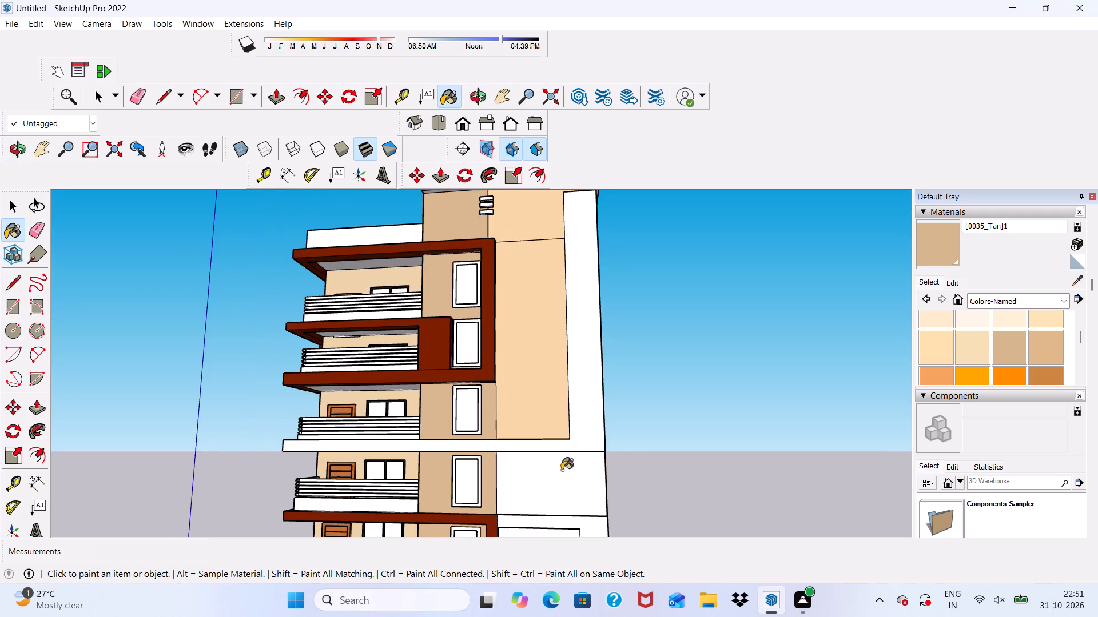
# Paint the ground-level wall under the lower red frame and the narrow wall between the two gate surrounds with 0035_Tan.
pyautogui.scroll(-9, 539, 326)
pyautogui.scroll(10, 533, 491)
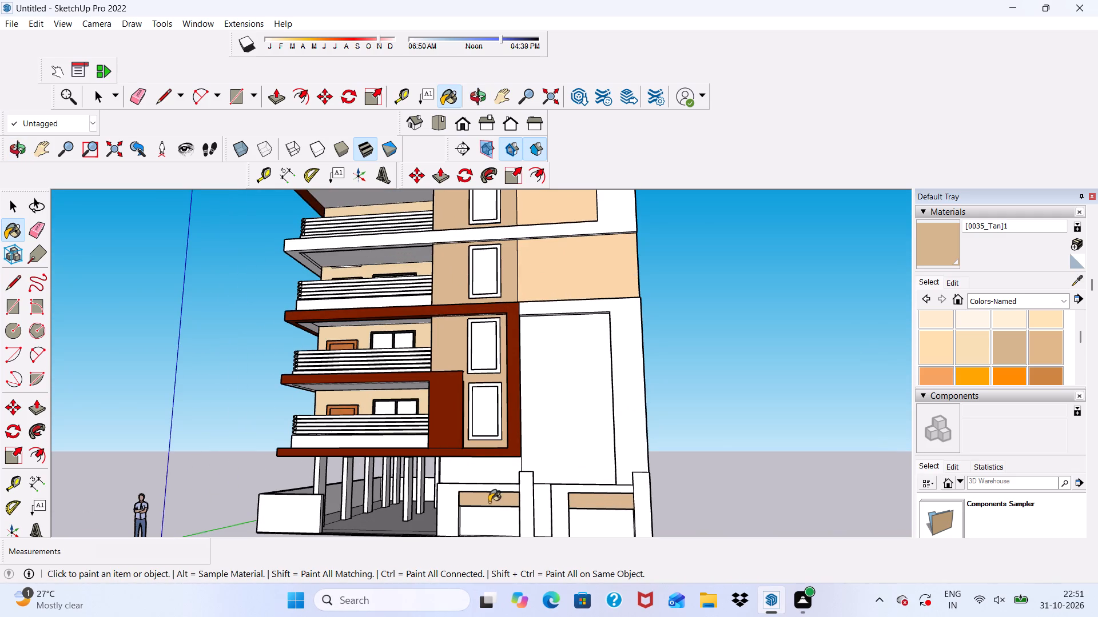
pyautogui.scroll(3, 459, 458)
pyautogui.scroll(-1, 474, 531)
pyautogui.scroll(3, 476, 550)
pyautogui.click(482, 480)
pyautogui.scroll(-2, 487, 483)
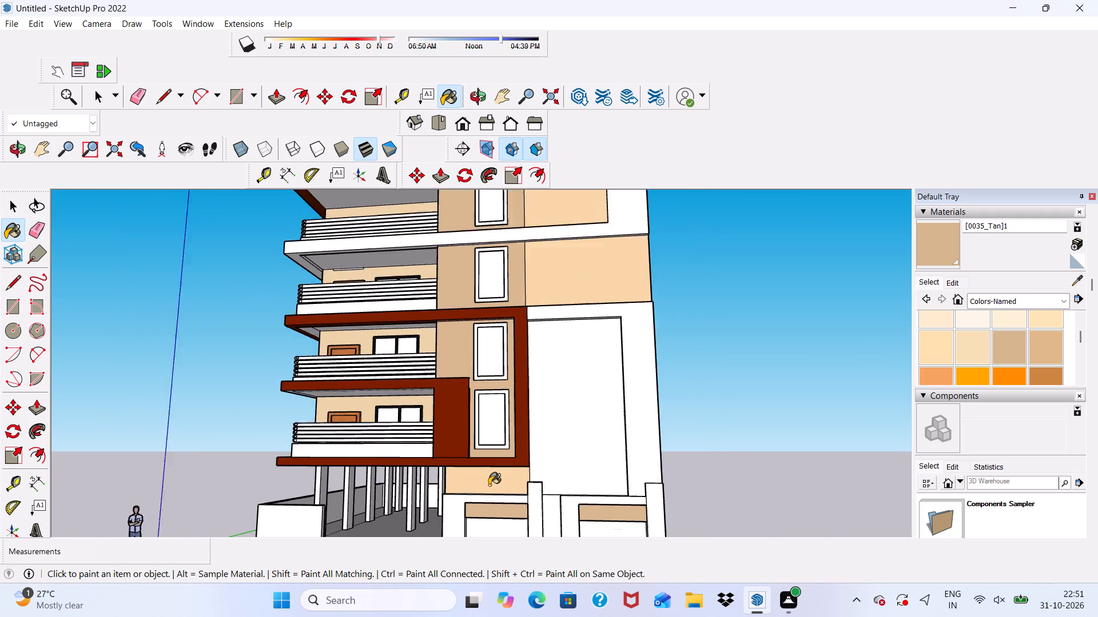
pyautogui.scroll(-5, 489, 485)
pyautogui.scroll(13, 575, 507)
pyautogui.click(465, 448)
pyautogui.scroll(-3, 465, 448)
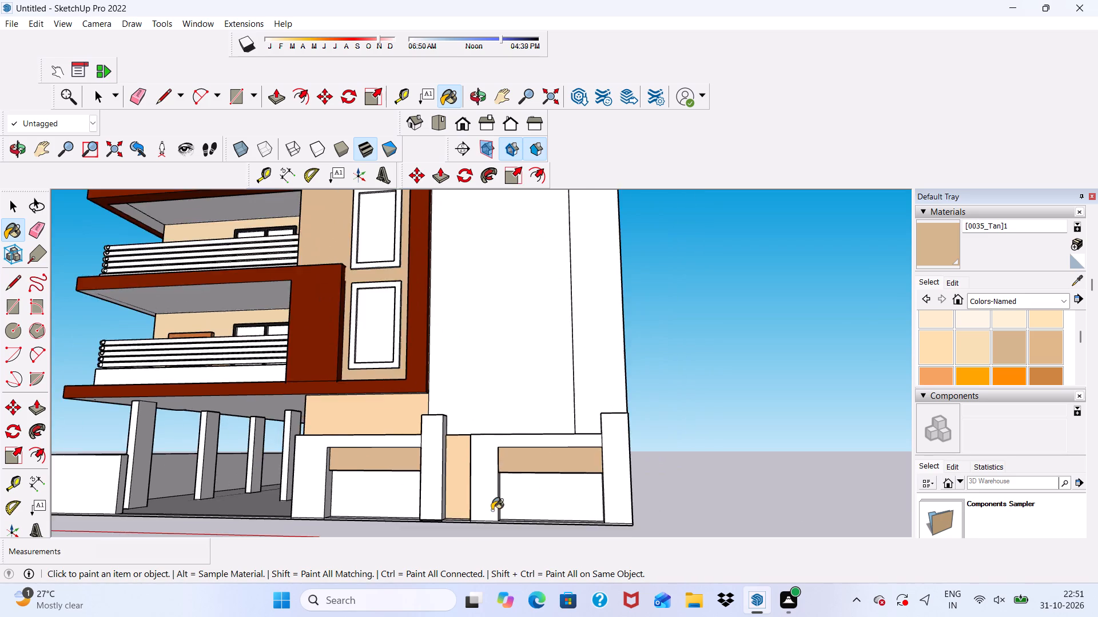
# Paint the white lower panels inside both ground-level gate surrounds with 0035_Tan.
pyautogui.scroll(-10, 492, 510)
pyautogui.scroll(5, 586, 498)
pyautogui.click(531, 489)
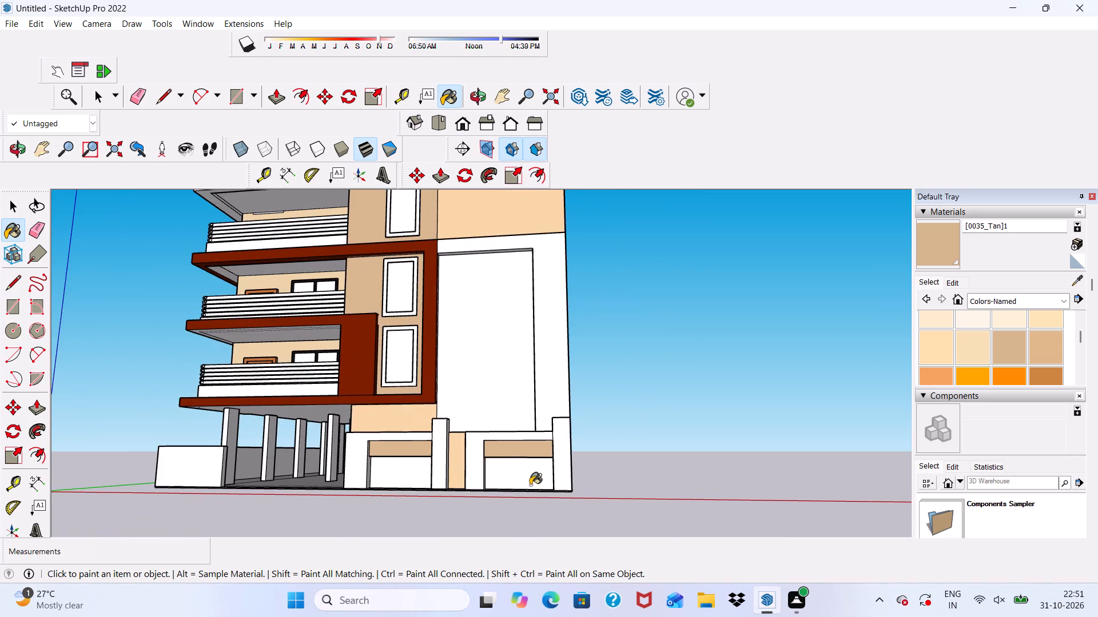
pyautogui.scroll(8, 496, 476)
pyautogui.click(528, 478)
pyautogui.scroll(2, 301, 480)
pyautogui.click(296, 471)
# Paint the windowed side wall with 0035_Tan, both below and above the white horizontal band.
pyautogui.scroll(-5, 304, 463)
pyautogui.moveTo(417, 472); pyautogui.dragTo(480, 415, button='middle')
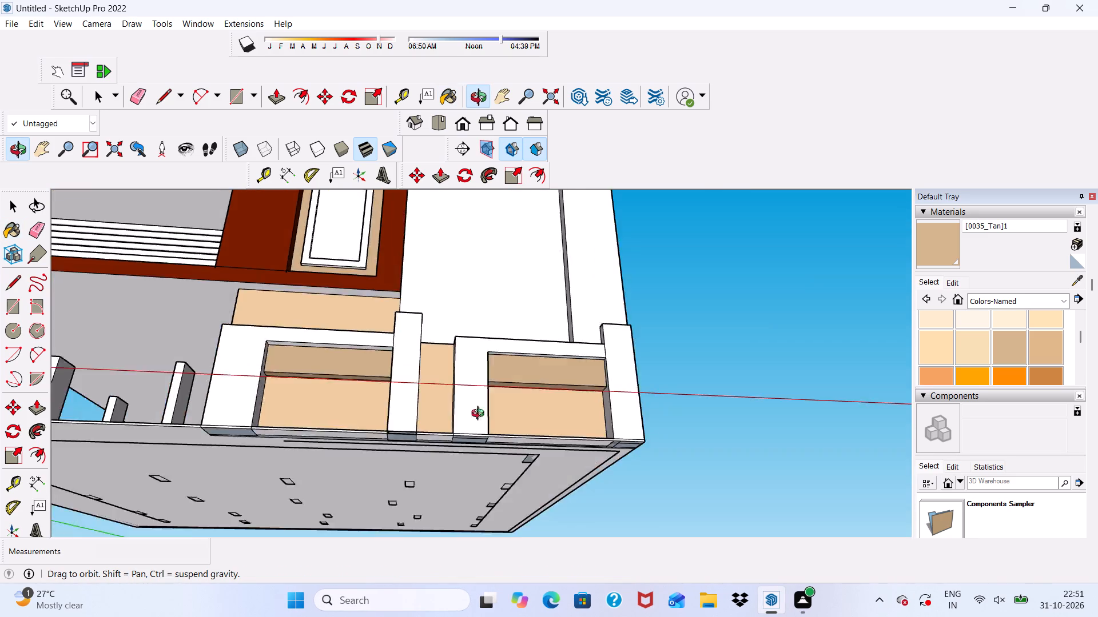
pyautogui.moveTo(480, 415); pyautogui.dragTo(437, 470, button='middle')
pyautogui.scroll(-10, 436, 442)
pyautogui.moveTo(404, 433); pyautogui.dragTo(424, 430, button='middle')
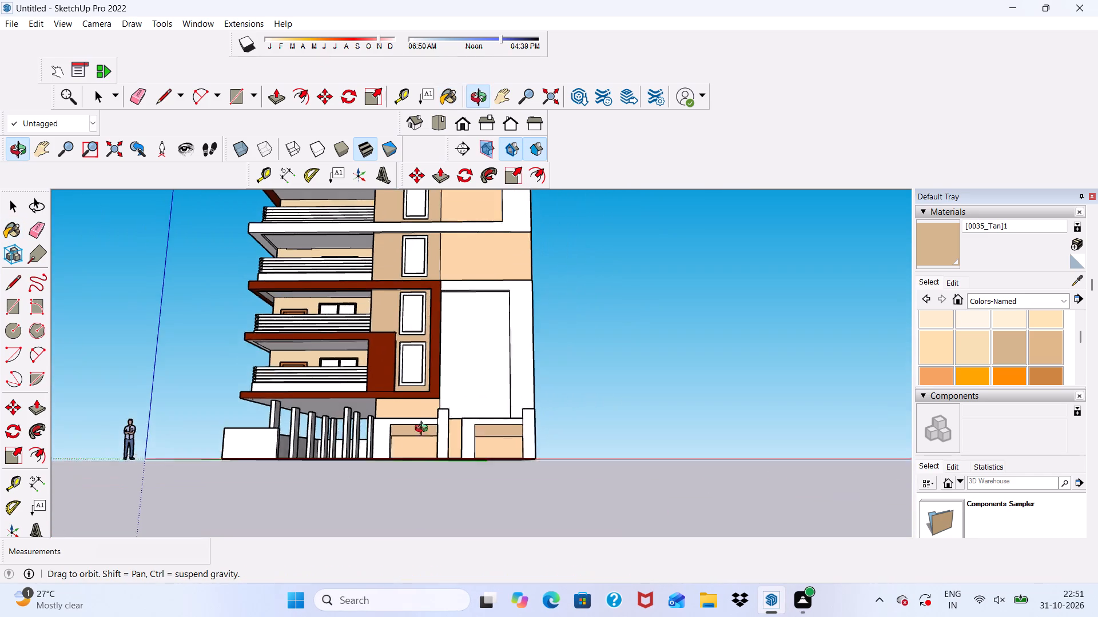
pyautogui.moveTo(424, 430); pyautogui.dragTo(709, 499, button='middle')
pyautogui.scroll(4, 120, 440)
pyautogui.moveTo(239, 401); pyautogui.dragTo(240, 395)
pyautogui.click(233, 343)
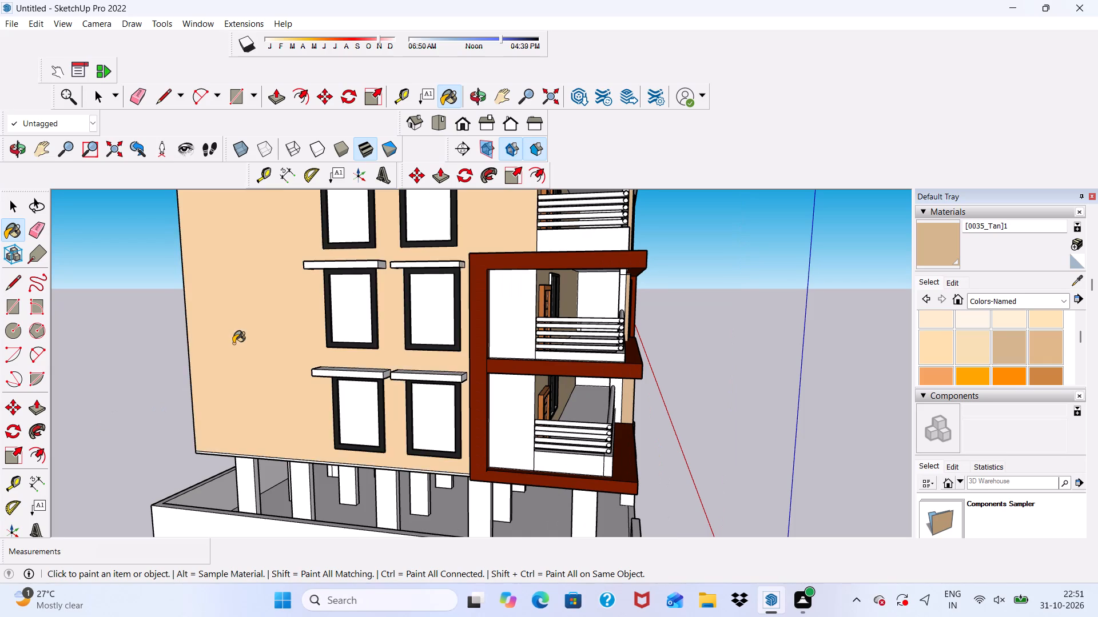
pyautogui.scroll(-10, 234, 344)
pyautogui.scroll(5, 268, 259)
pyautogui.click(265, 247)
# Paint the front roof parapet above the top balcony with 0035_Tan.
pyautogui.scroll(-6, 299, 304)
pyautogui.moveTo(383, 431); pyautogui.dragTo(138, 411, button='middle')
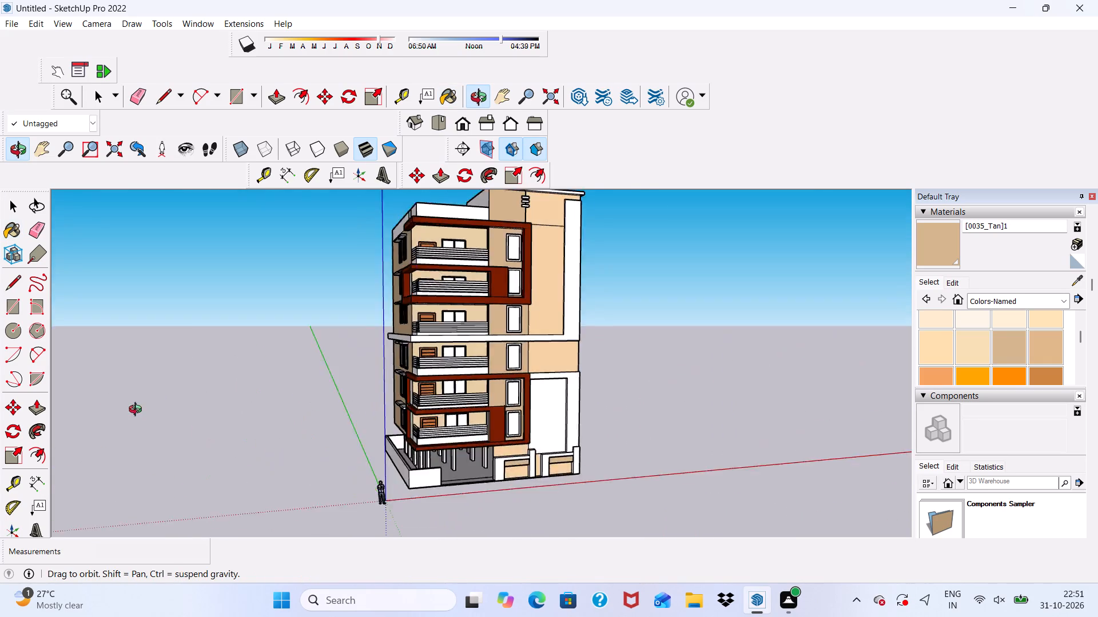
pyautogui.moveTo(138, 411); pyautogui.dragTo(110, 432, button='middle')
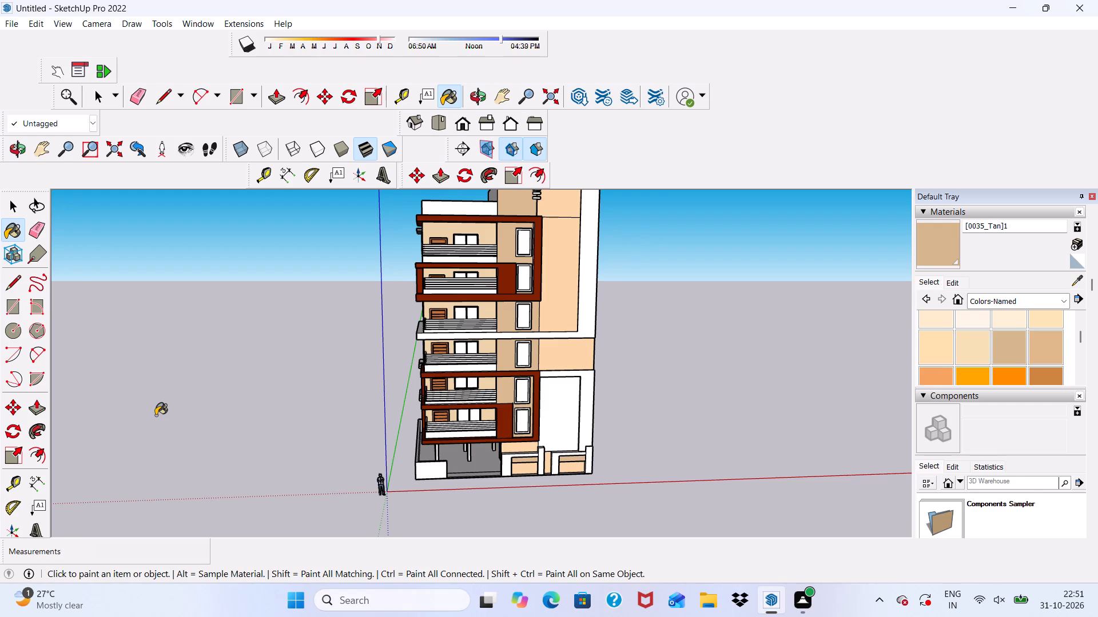
pyautogui.scroll(-5, 192, 238)
pyautogui.scroll(11, 419, 301)
pyautogui.click(412, 222)
pyautogui.scroll(-5, 413, 222)
# Paint the side parapet section above the top balcony and the narrow strip at its corner with 0035_Tan.
pyautogui.moveTo(490, 323); pyautogui.dragTo(675, 336, button='middle')
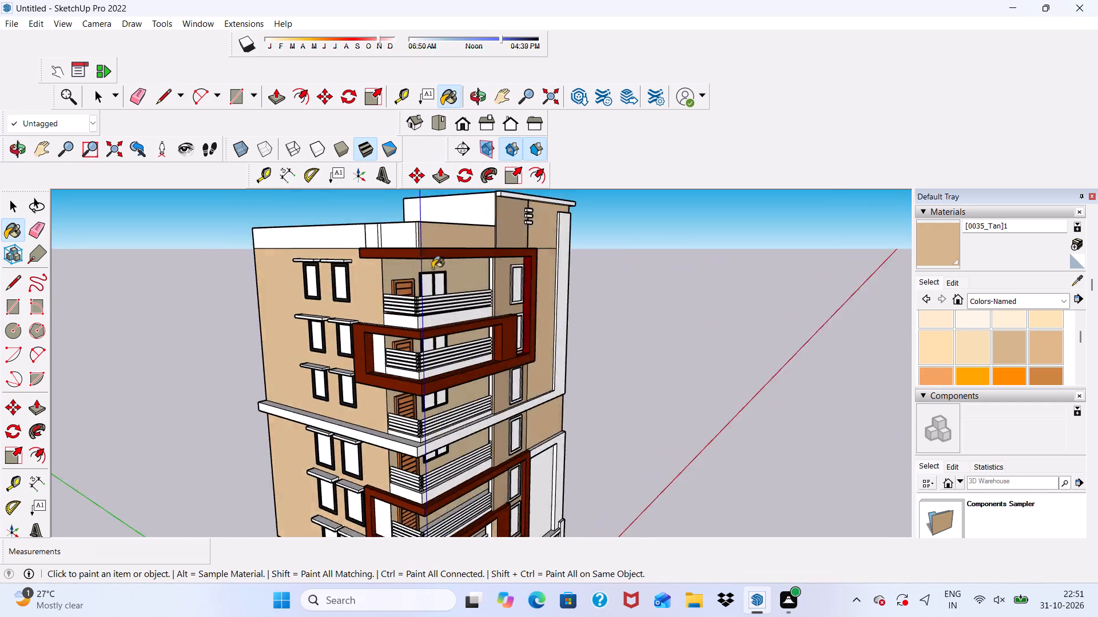
pyautogui.scroll(5, 402, 241)
pyautogui.click(405, 237)
pyautogui.scroll(7, 417, 217)
pyautogui.click(435, 222)
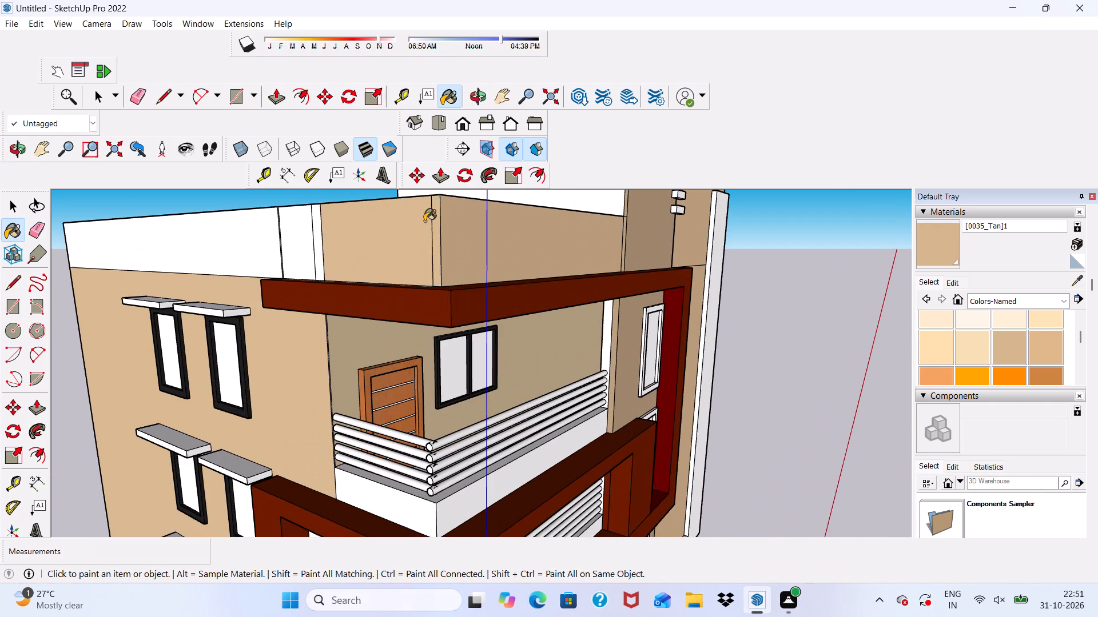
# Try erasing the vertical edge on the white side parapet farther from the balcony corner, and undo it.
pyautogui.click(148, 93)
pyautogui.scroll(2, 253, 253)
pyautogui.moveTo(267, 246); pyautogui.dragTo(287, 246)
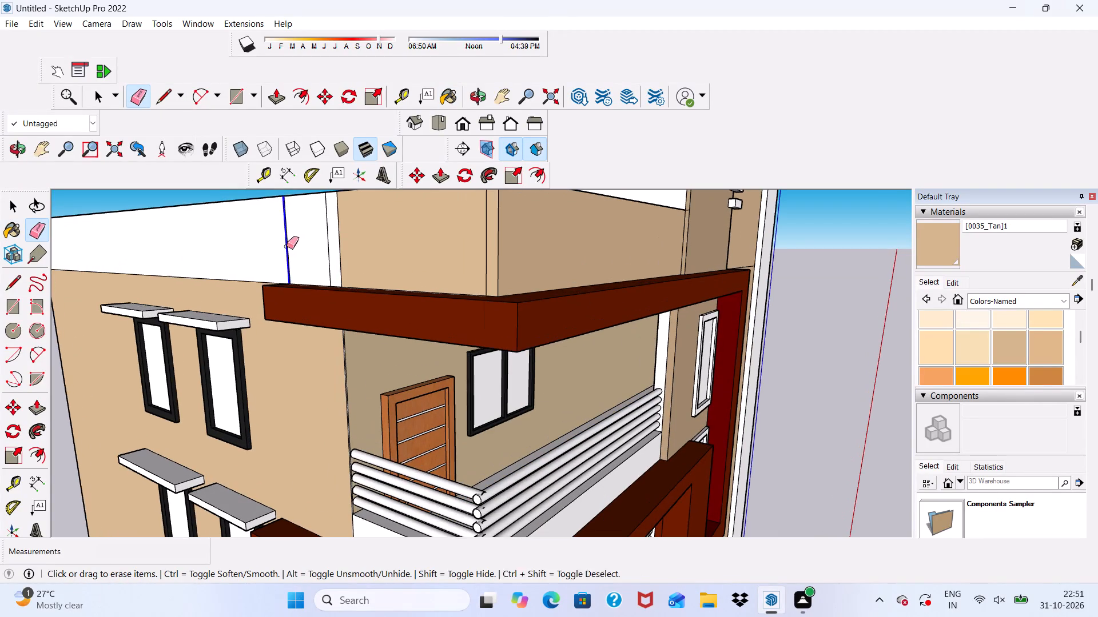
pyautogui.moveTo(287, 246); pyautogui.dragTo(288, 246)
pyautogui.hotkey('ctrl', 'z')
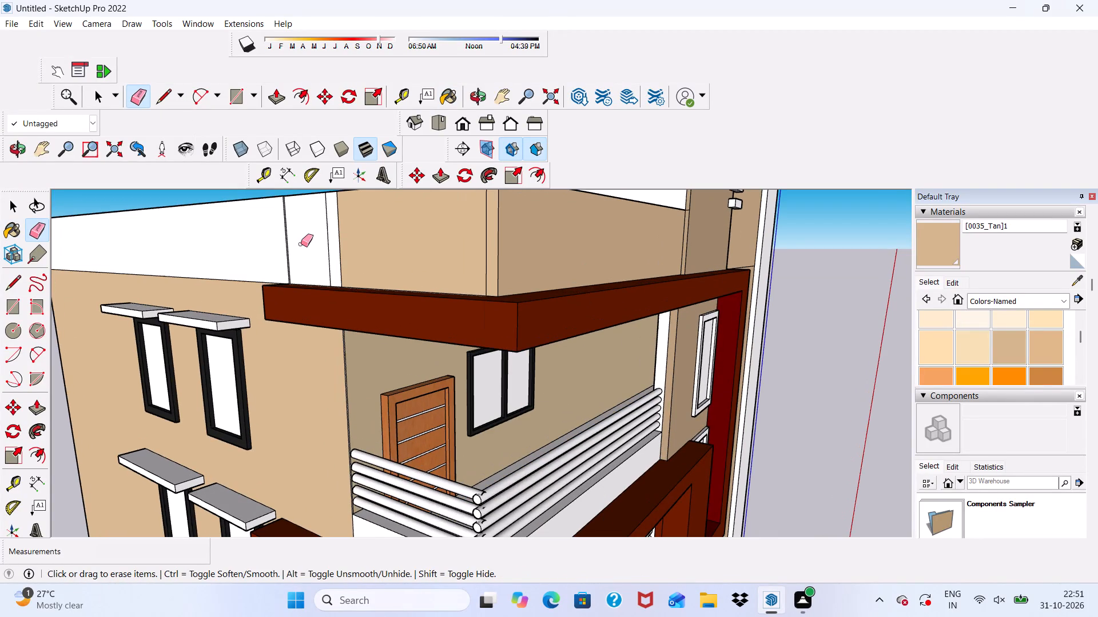
# Erase the vertical edge on the white side parapet nearest the tan-painted section.
pyautogui.scroll(2, 317, 249)
pyautogui.moveTo(320, 248); pyautogui.dragTo(332, 254)
pyautogui.scroll(-2, 375, 285)
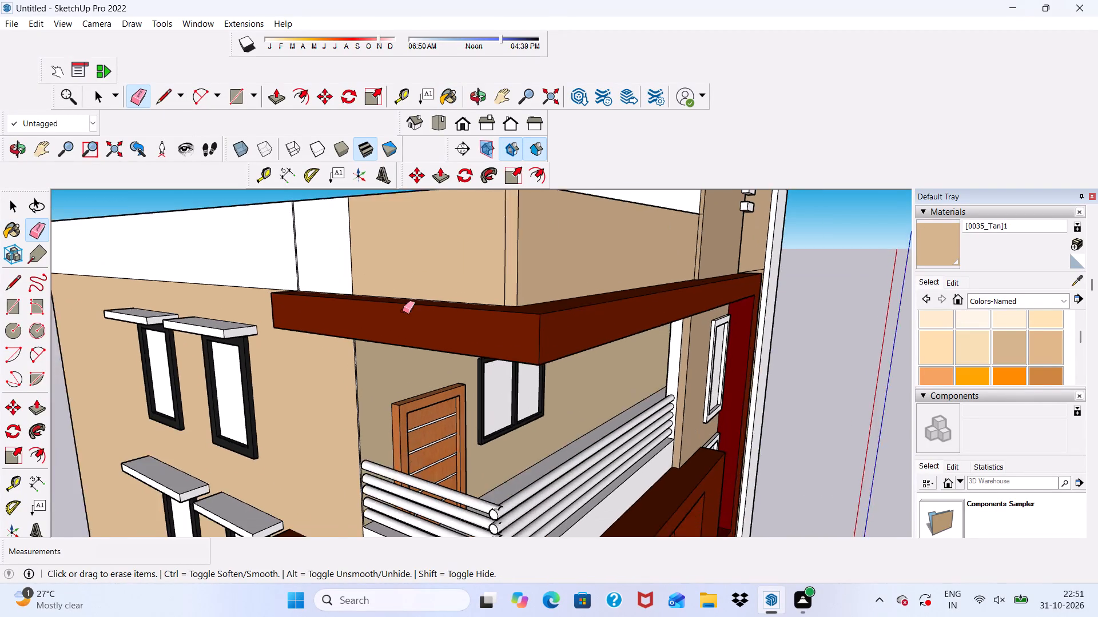
# Erase the vertical edge on the narrow corner strip of the tan parapet above the top balcony.
pyautogui.scroll(-1, 403, 311)
pyautogui.scroll(3, 471, 276)
pyautogui.moveTo(489, 259); pyautogui.dragTo(507, 271)
# Paint the remaining white side parapet sections above the windowed side wall with 0035_Tan.
pyautogui.scroll(-1, 512, 274)
pyautogui.moveTo(512, 275); pyautogui.dragTo(375, 295, button='middle')
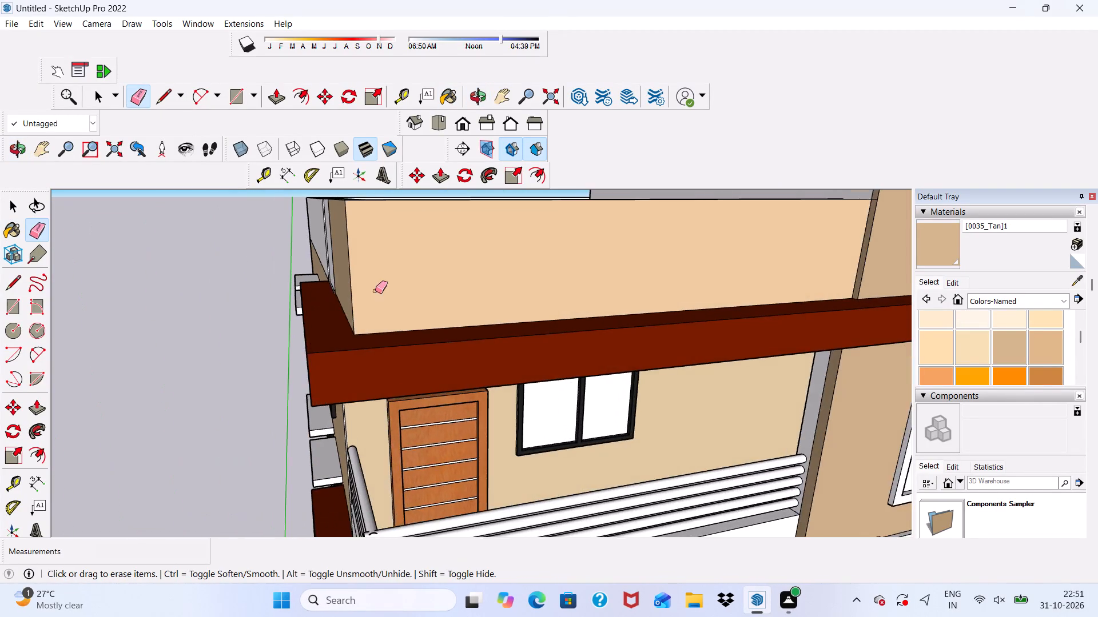
pyautogui.scroll(-10, 371, 306)
pyautogui.moveTo(632, 339); pyautogui.dragTo(516, 282, button='middle')
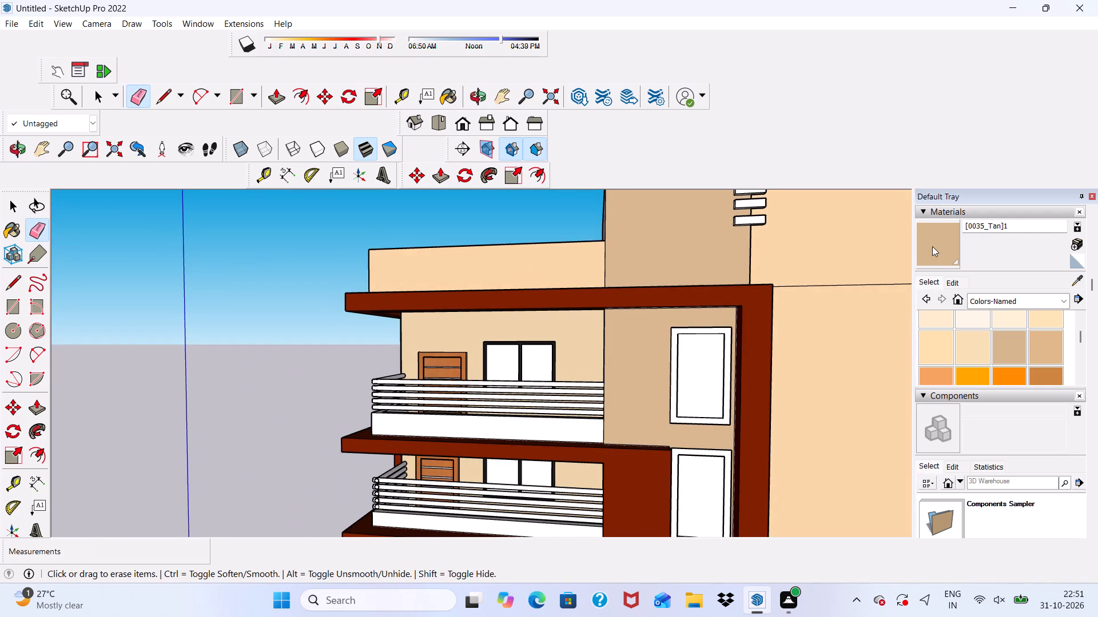
pyautogui.click(932, 246)
pyautogui.moveTo(472, 357); pyautogui.dragTo(803, 379, button='middle')
pyautogui.scroll(4, 401, 353)
pyautogui.moveTo(420, 238); pyautogui.dragTo(425, 239)
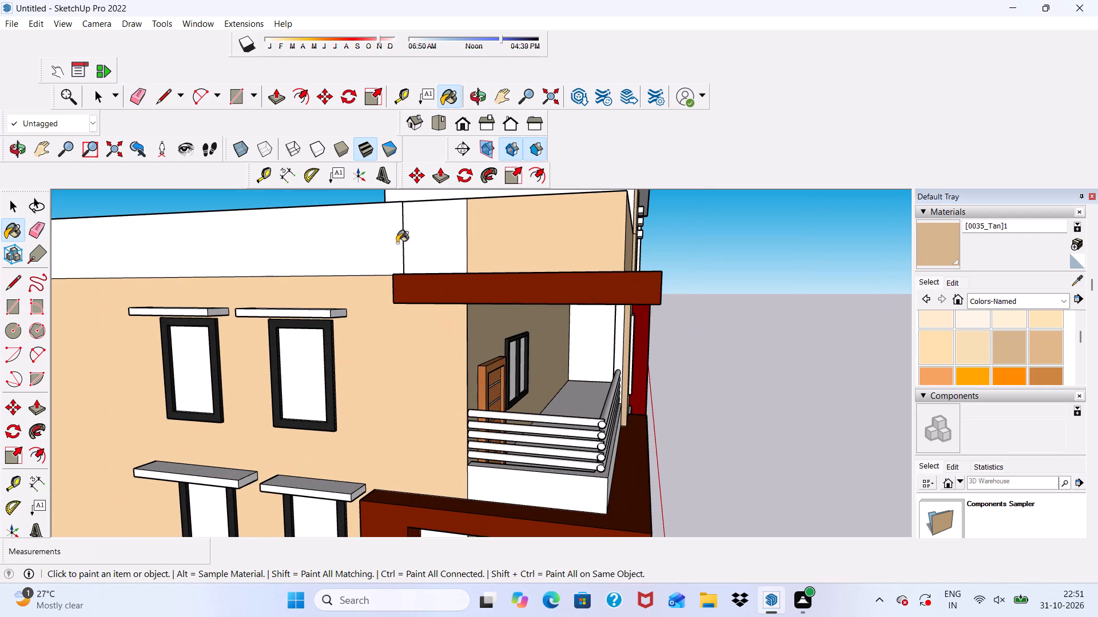
pyautogui.click(328, 247)
# Paint the front face of the low ground-floor boundary wall beside the parking opening with 0035_Tan.
pyautogui.scroll(-10, 341, 274)
pyautogui.moveTo(581, 412); pyautogui.dragTo(307, 401, button='middle')
pyautogui.scroll(-4, 395, 361)
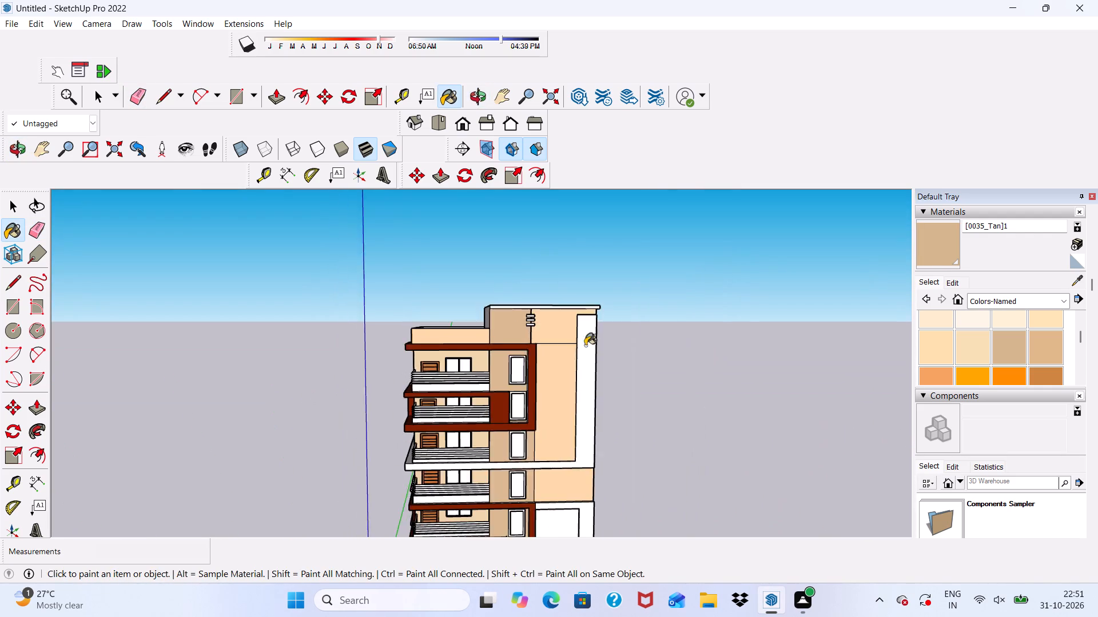
pyautogui.scroll(-4, 585, 346)
pyautogui.scroll(5, 447, 460)
pyautogui.scroll(-9, 470, 269)
pyautogui.scroll(7, 637, 439)
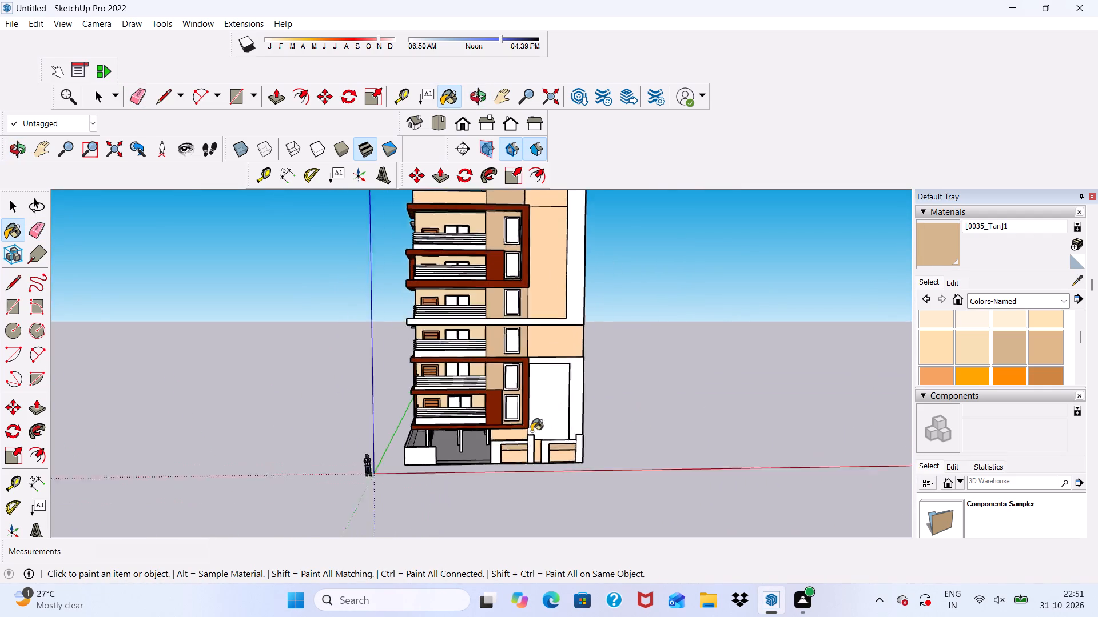
pyautogui.scroll(1, 531, 431)
pyautogui.moveTo(538, 430); pyautogui.dragTo(452, 453, button='middle')
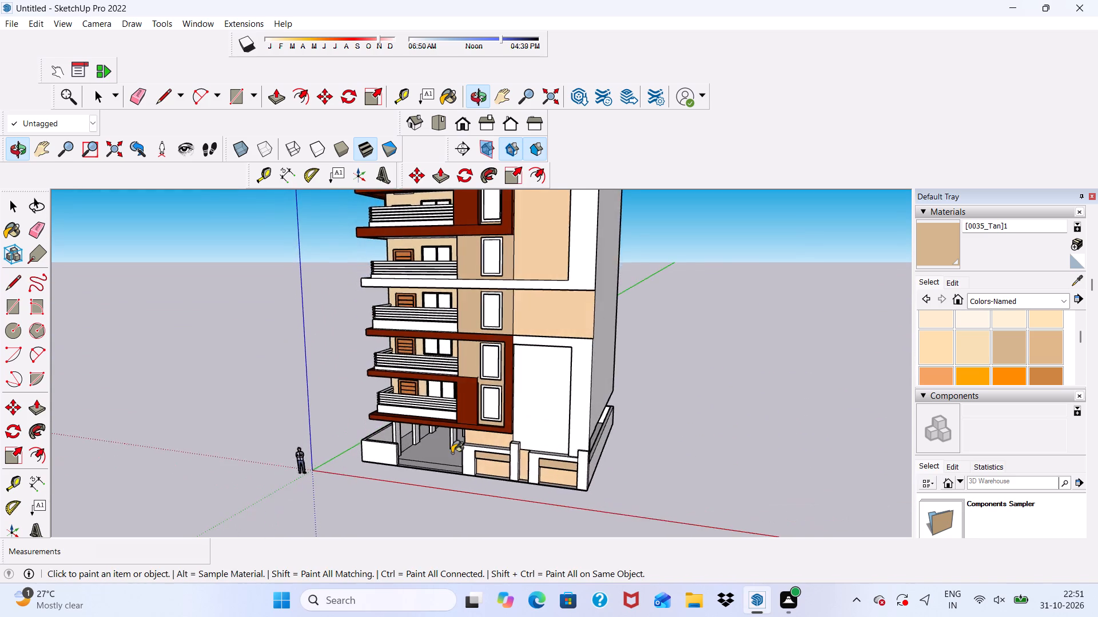
pyautogui.scroll(1, 479, 409)
pyautogui.scroll(-7, 483, 402)
pyautogui.moveTo(503, 495); pyautogui.dragTo(575, 450, button='middle')
pyautogui.scroll(9, 440, 475)
pyautogui.click(453, 445)
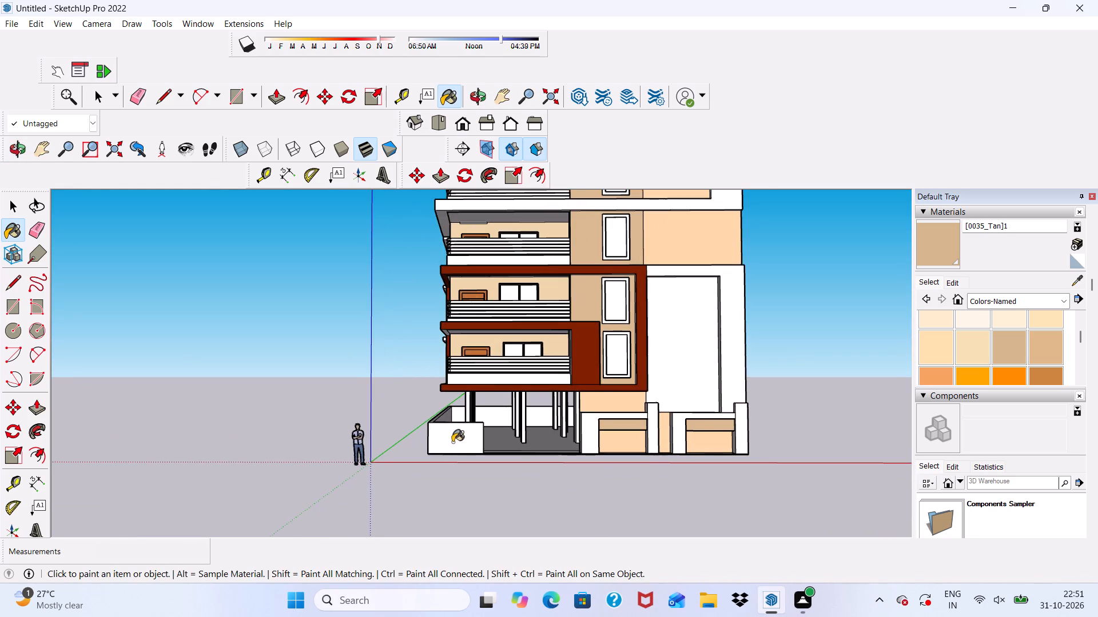
# Paint the outer face of the long boundary wall below the windowed side of the building with 0035_Tan.
pyautogui.scroll(6, 452, 442)
pyautogui.moveTo(457, 438); pyautogui.dragTo(590, 416, button='middle')
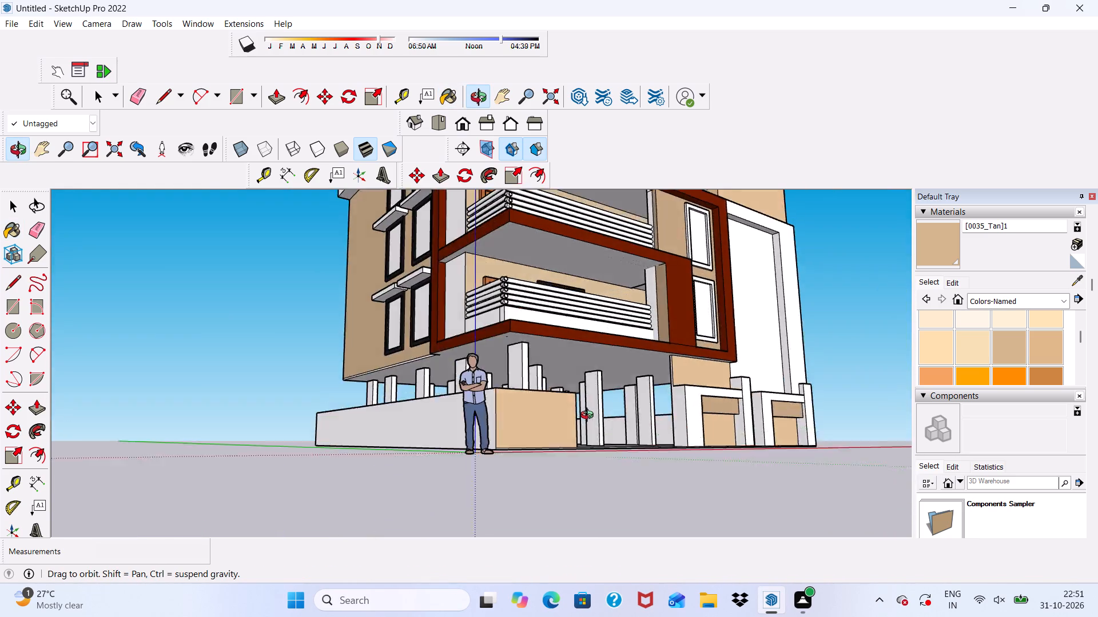
pyautogui.moveTo(590, 416); pyautogui.dragTo(639, 462, button='middle')
pyautogui.scroll(2, 517, 463)
pyautogui.click(516, 452)
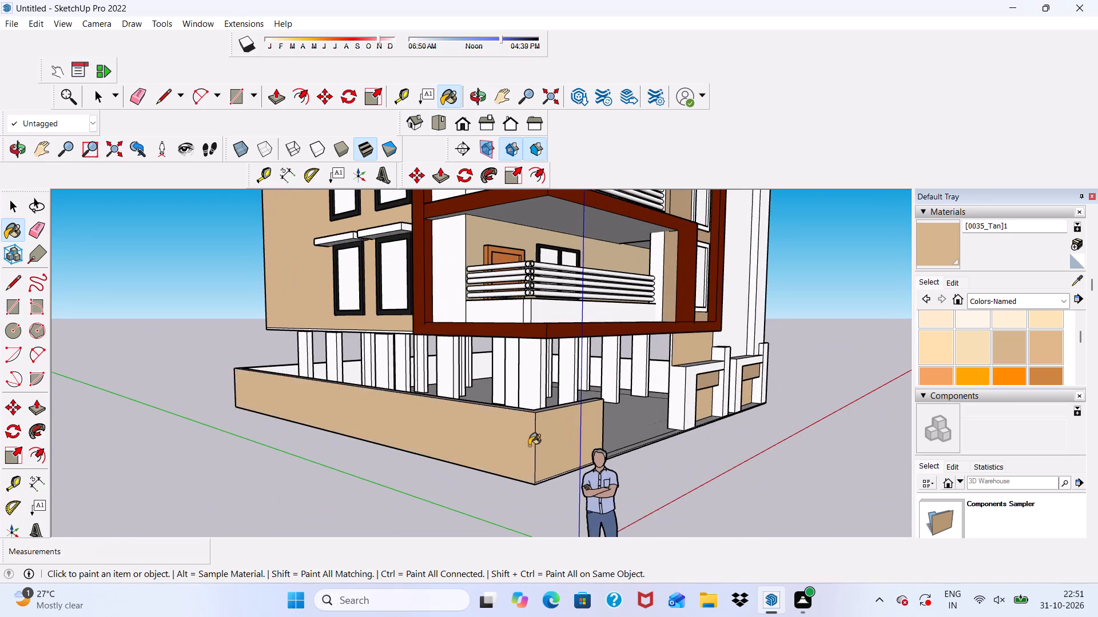
# Paint the outer face of the boundary wall along the building's blank white side with 0035_Tan.
pyautogui.scroll(-2, 549, 445)
pyautogui.moveTo(566, 458); pyautogui.dragTo(395, 467, button='middle')
pyautogui.scroll(-7, 388, 415)
pyautogui.moveTo(624, 484); pyautogui.dragTo(415, 496, button='middle')
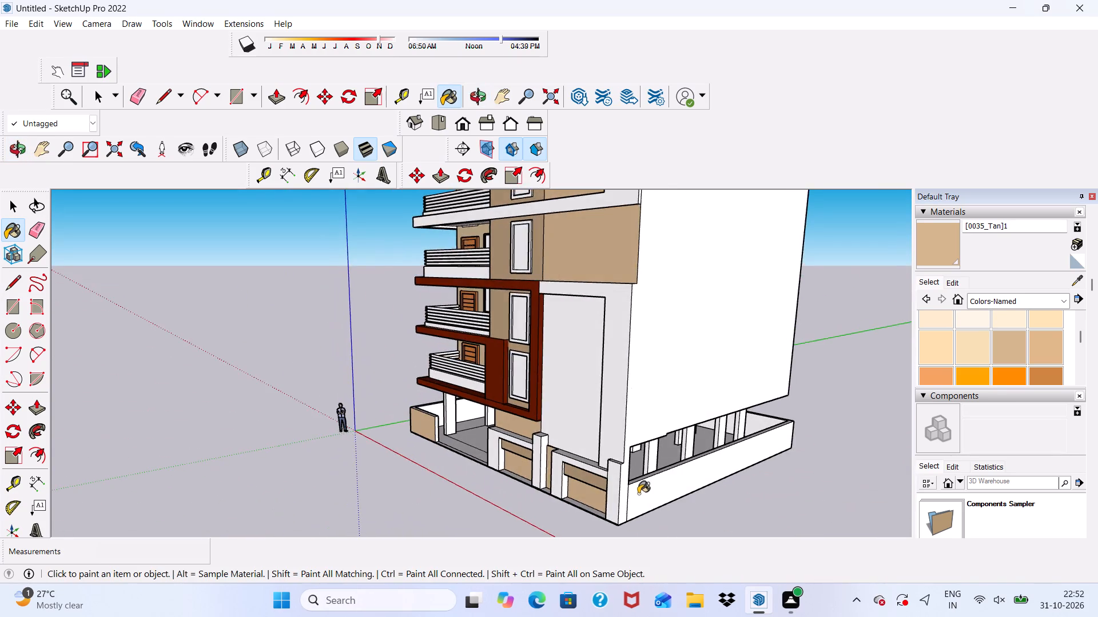
pyautogui.scroll(4, 639, 494)
pyautogui.click(641, 493)
# Paint the rear boundary wall's outer face and the boundary wall's top surface with 0035_Tan.
pyautogui.scroll(-1, 627, 462)
pyautogui.moveTo(630, 466); pyautogui.dragTo(368, 470, button='middle')
pyautogui.scroll(-6, 478, 379)
pyautogui.scroll(4, 683, 488)
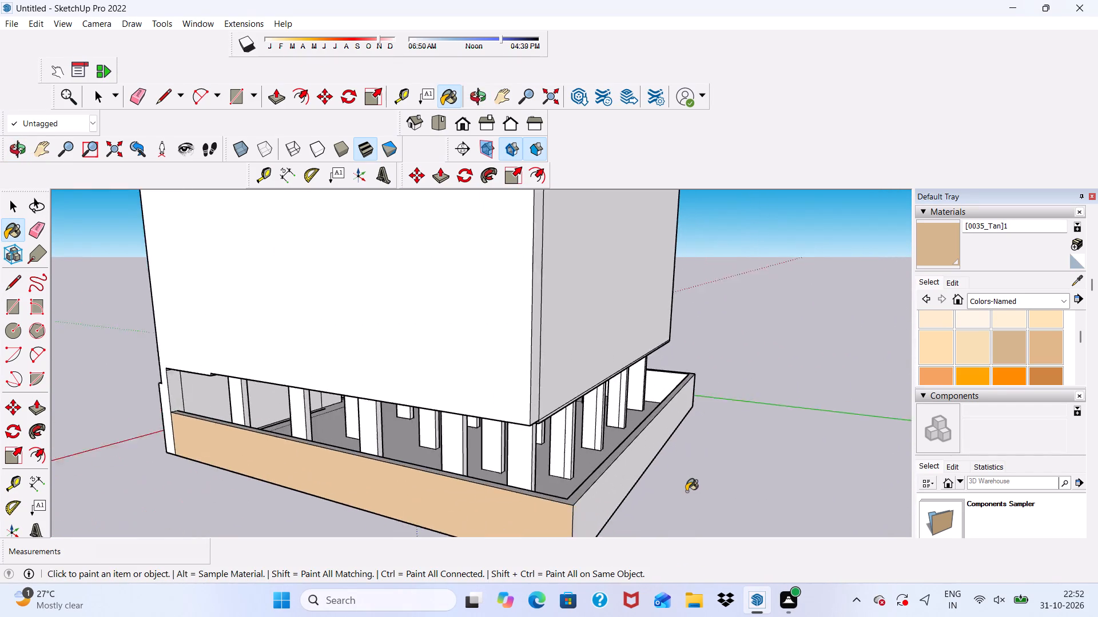
pyautogui.scroll(6, 686, 491)
pyautogui.click(601, 502)
pyautogui.scroll(4, 586, 493)
pyautogui.click(583, 469)
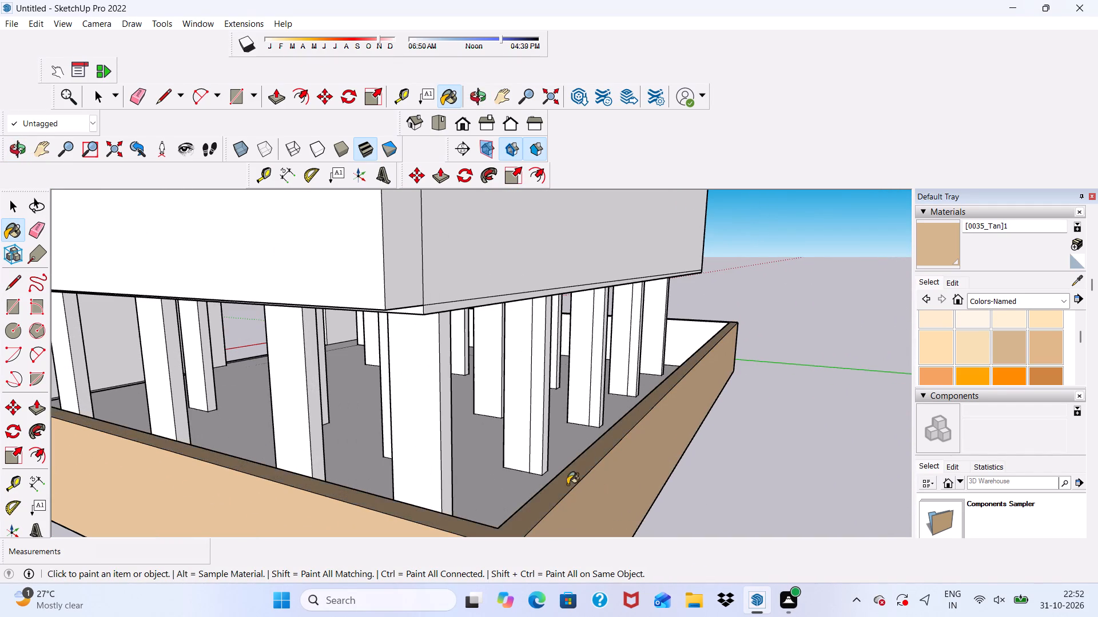
# Paint the white inner faces of the rear and blank-side boundary walls around the parking area with 0035_Tan.
pyautogui.scroll(2, 497, 524)
pyautogui.scroll(-10, 447, 495)
pyautogui.scroll(1, 737, 442)
pyautogui.moveTo(737, 442); pyautogui.dragTo(275, 490, button='middle')
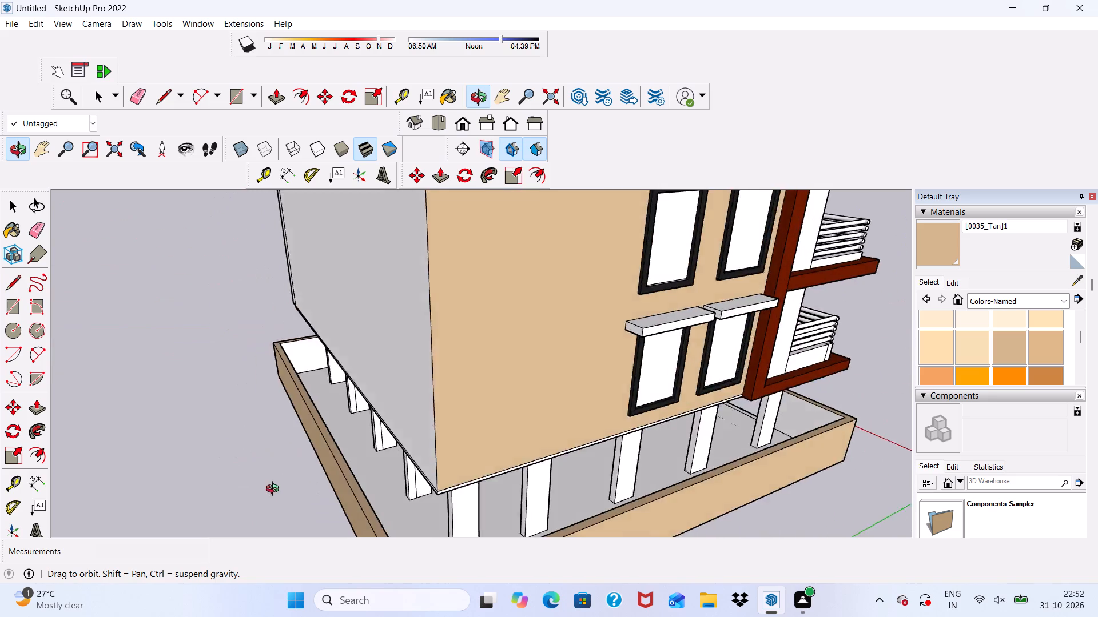
pyautogui.moveTo(275, 490); pyautogui.dragTo(2, 492, button='middle')
pyautogui.scroll(8, 302, 405)
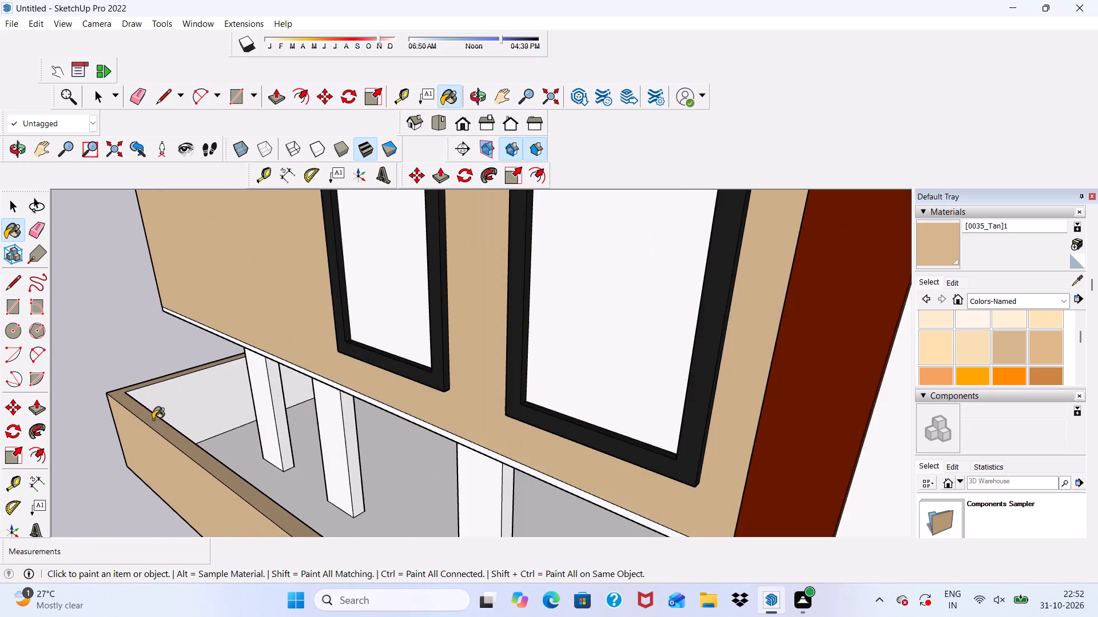
pyautogui.click(176, 407)
pyautogui.scroll(-10, 301, 422)
pyautogui.moveTo(791, 469); pyautogui.dragTo(814, 353, button='middle')
pyautogui.scroll(13, 811, 547)
pyautogui.click(849, 499)
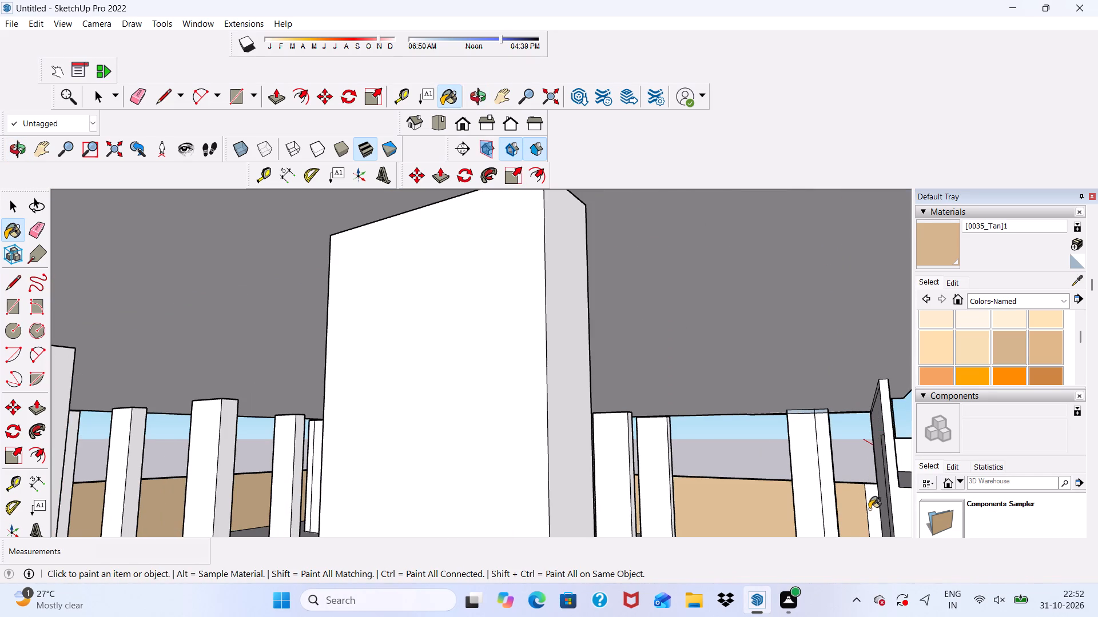
pyautogui.click(869, 509)
# Paint the front boundary wall's end face and the adjoining long side wall's inner face with 0035_Tan.
pyautogui.scroll(-9, 860, 458)
pyautogui.moveTo(868, 498); pyautogui.dragTo(443, 603, button='middle')
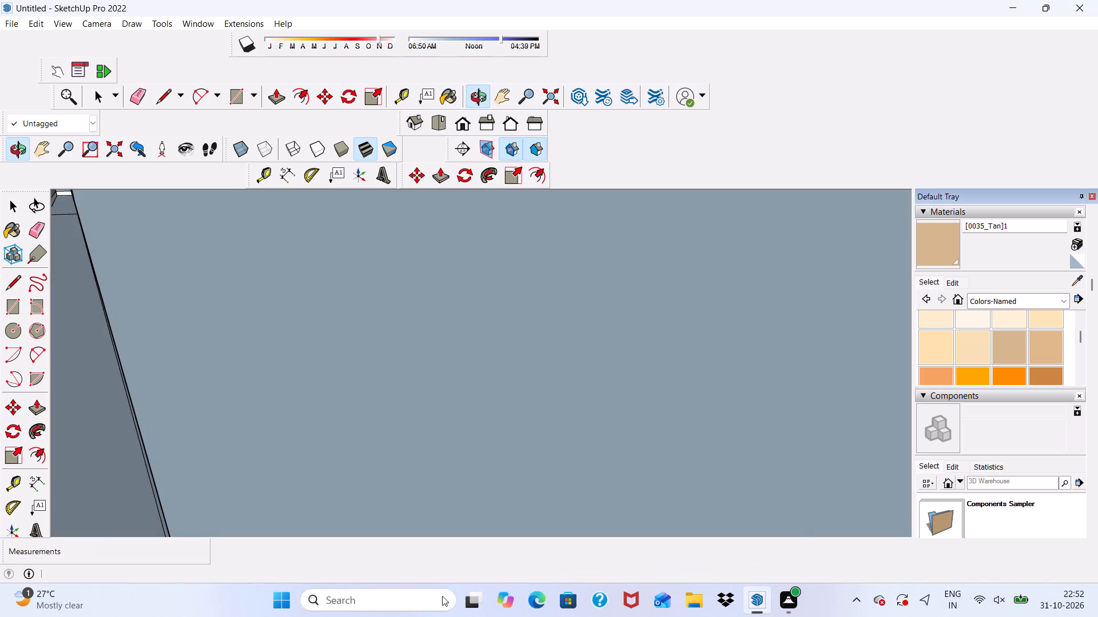
pyautogui.scroll(-3, 455, 495)
pyautogui.click(456, 127)
pyautogui.scroll(-5, 567, 270)
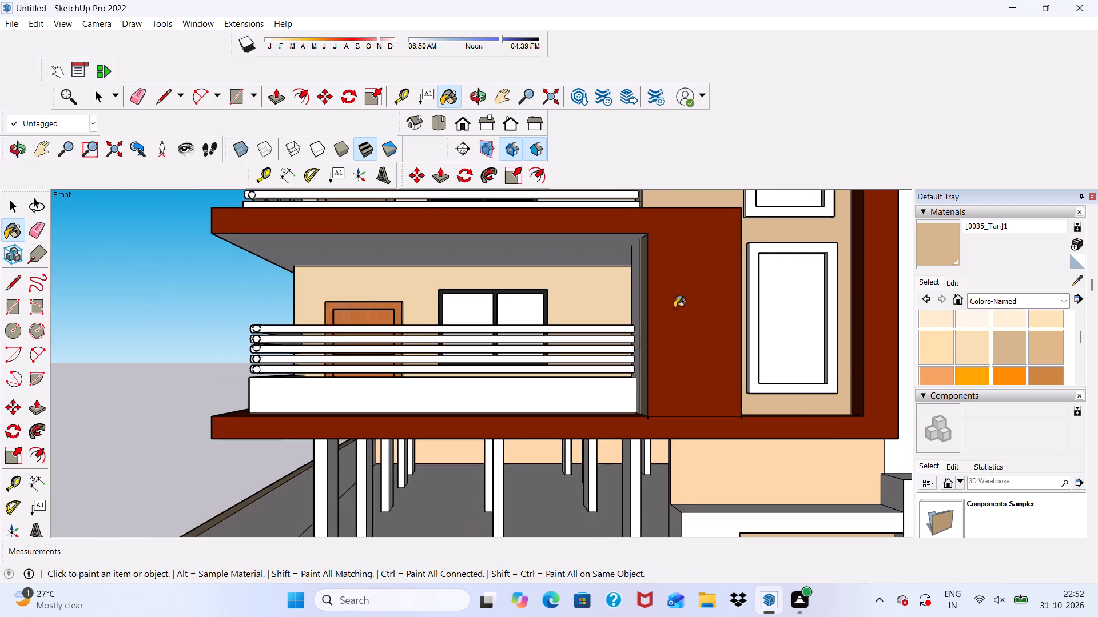
pyautogui.scroll(-10, 674, 308)
pyautogui.moveTo(653, 396); pyautogui.dragTo(402, 452, button='middle')
pyautogui.scroll(6, 411, 452)
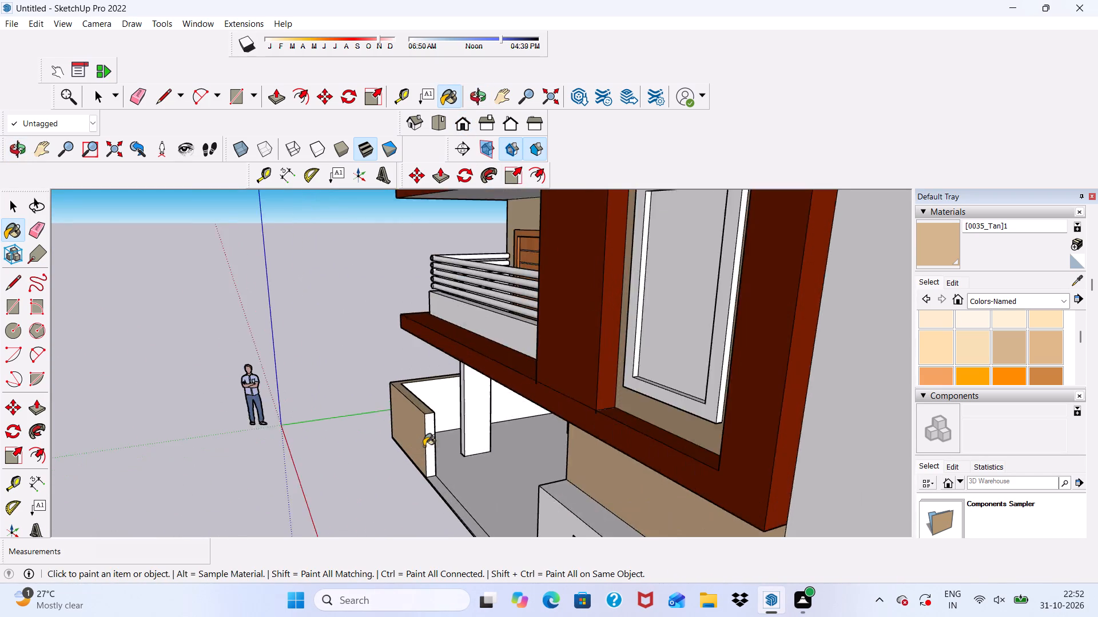
pyautogui.scroll(3, 424, 446)
pyautogui.click(432, 441)
pyautogui.scroll(5, 425, 358)
pyautogui.click(429, 379)
# Paint the inner face of the short front boundary wall with 0035_Tan.
pyautogui.moveTo(466, 419); pyautogui.dragTo(337, 418, button='middle')
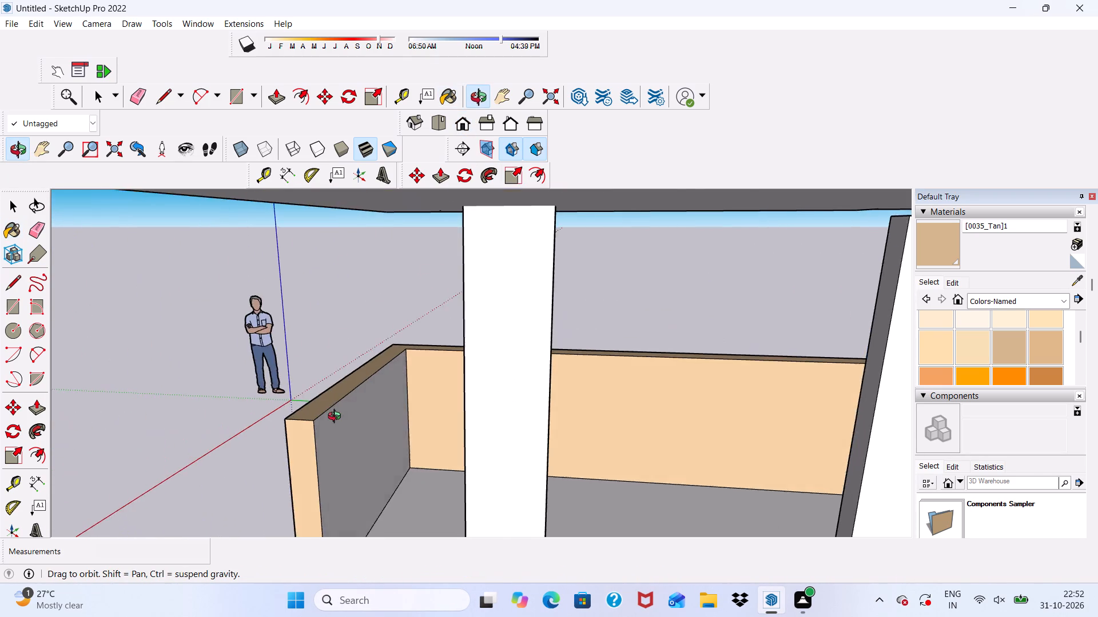
pyautogui.moveTo(337, 418); pyautogui.dragTo(336, 434, button='middle')
pyautogui.click(475, 116)
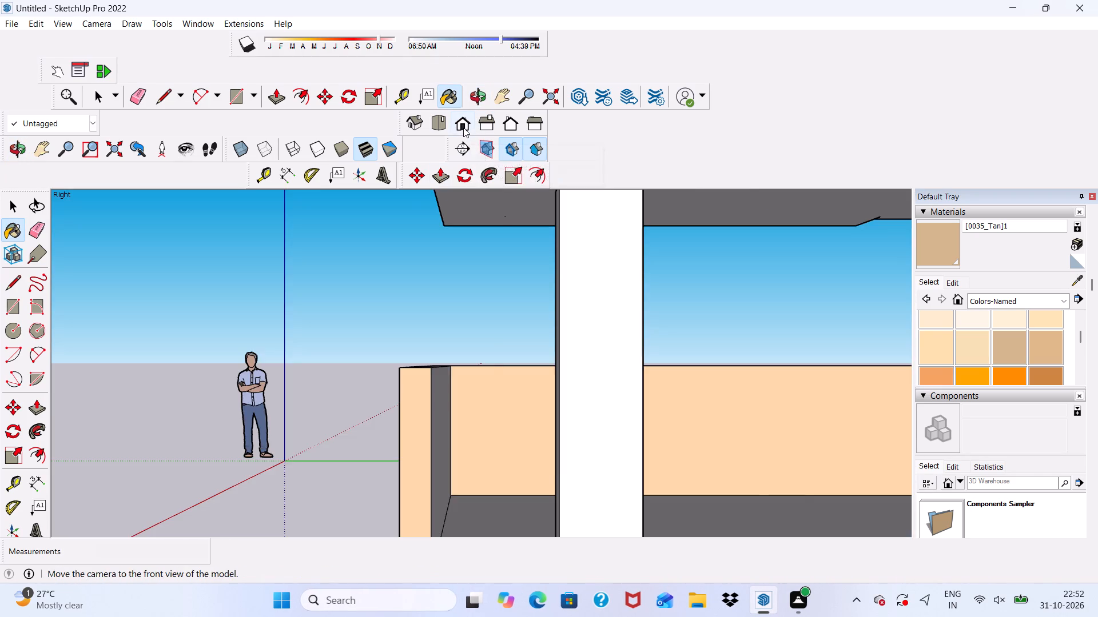
pyautogui.click(463, 127)
pyautogui.scroll(-3, 495, 259)
pyautogui.moveTo(543, 344); pyautogui.dragTo(312, 405, button='middle')
pyautogui.scroll(4, 426, 439)
pyautogui.moveTo(437, 420); pyautogui.dragTo(390, 426, button='middle')
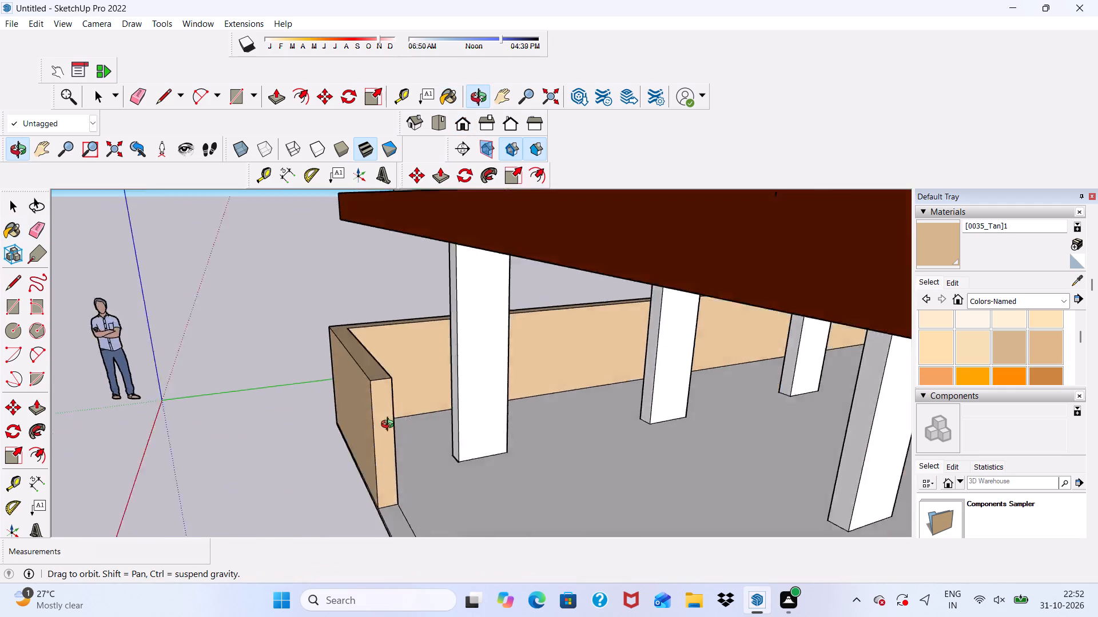
pyautogui.moveTo(390, 426); pyautogui.dragTo(360, 391, button='middle')
pyautogui.scroll(3, 360, 391)
pyautogui.click(351, 379)
# Paint the narrow white side faces of the front wall next to the parking opening with 0035_Tan.
pyautogui.scroll(-5, 349, 384)
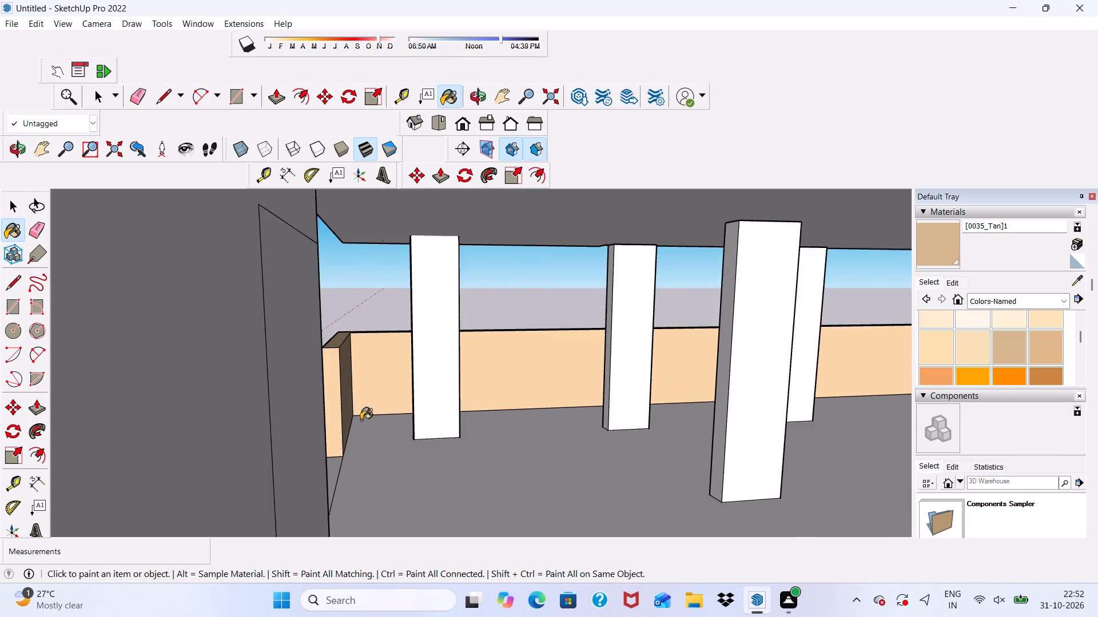
pyautogui.moveTo(361, 419); pyautogui.dragTo(607, 408, button='middle')
pyautogui.scroll(-7, 468, 356)
pyautogui.moveTo(558, 422); pyautogui.dragTo(811, 420, button='middle')
pyautogui.scroll(16, 602, 314)
pyautogui.click(662, 330)
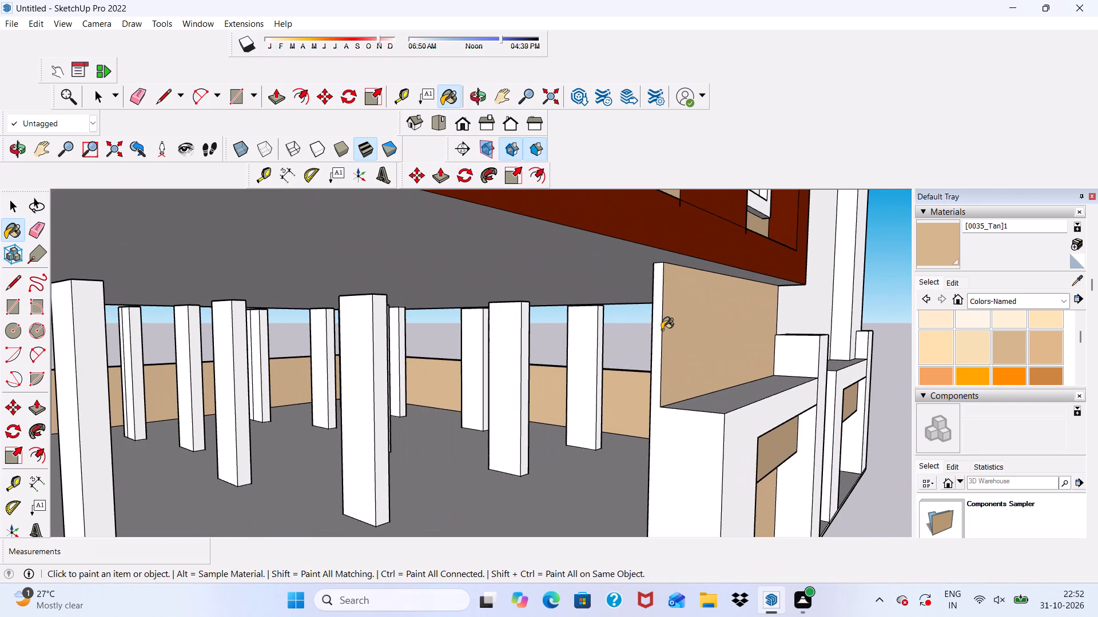
pyautogui.scroll(-3, 662, 332)
pyautogui.scroll(3, 663, 354)
pyautogui.click(659, 344)
# Examine the painted boundary walls and the front facade for surfaces still left white.
pyautogui.scroll(-3, 659, 345)
pyautogui.moveTo(659, 353); pyautogui.dragTo(607, 372, button='middle')
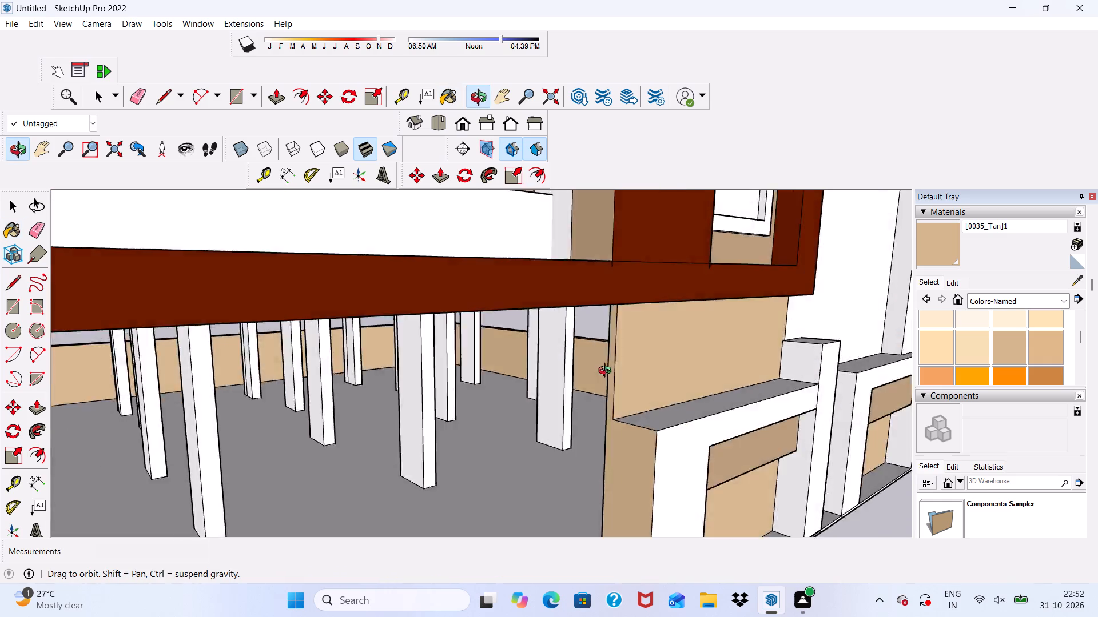
pyautogui.moveTo(607, 372); pyautogui.dragTo(559, 357, button='middle')
pyautogui.scroll(-9, 551, 329)
pyautogui.moveTo(582, 407); pyautogui.dragTo(516, 396, button='middle')
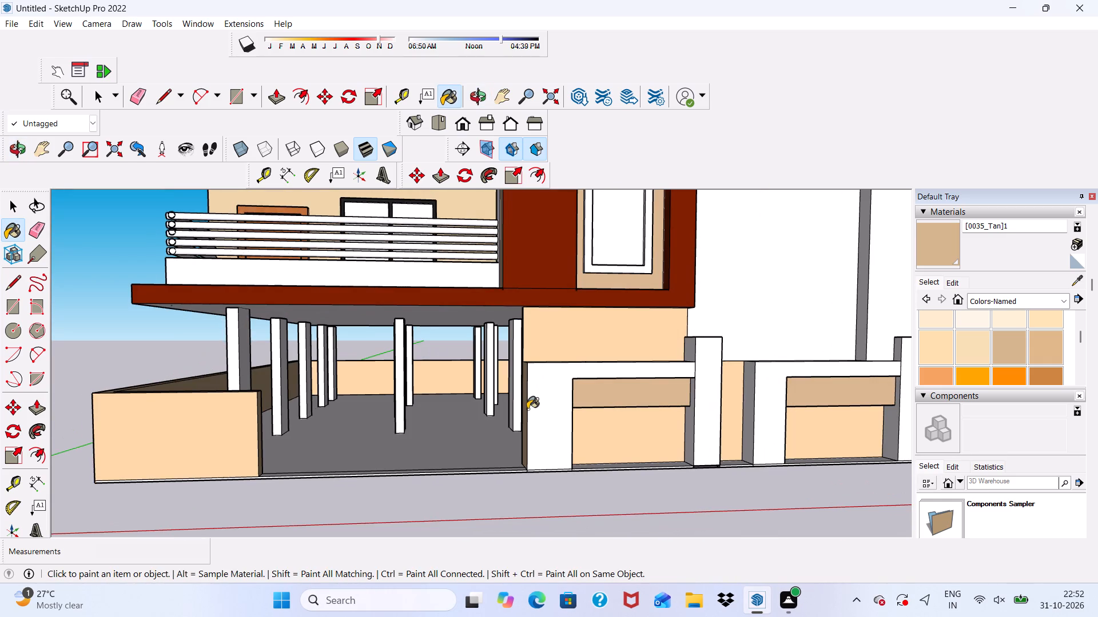
pyautogui.scroll(-3, 621, 388)
pyautogui.scroll(-3, 531, 401)
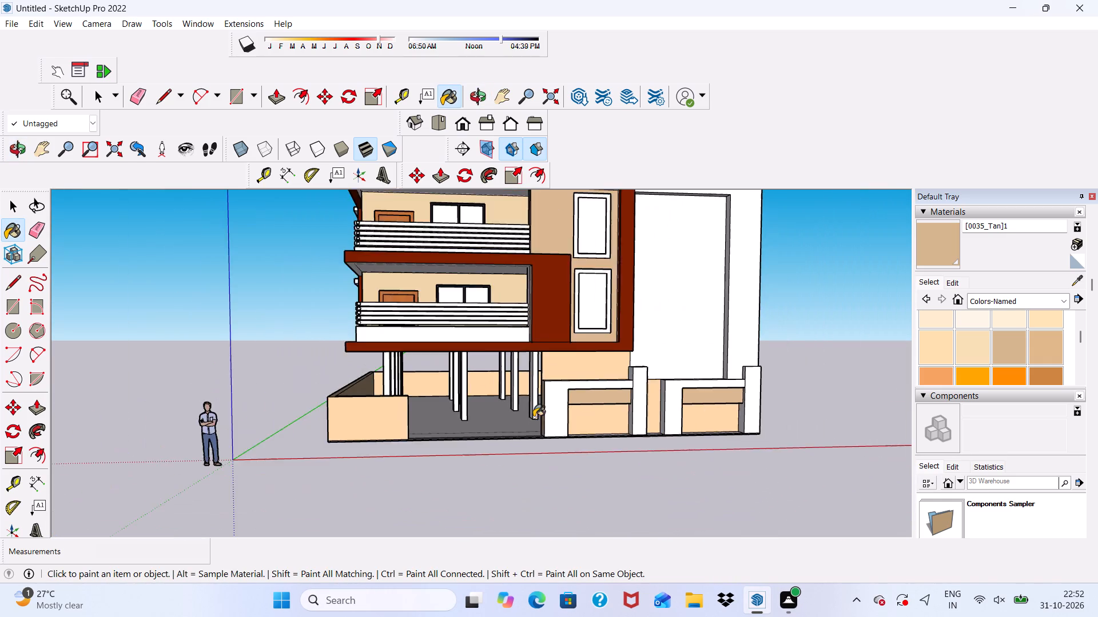
pyautogui.scroll(-15, 536, 413)
pyautogui.scroll(5, 535, 369)
pyautogui.scroll(2, 632, 404)
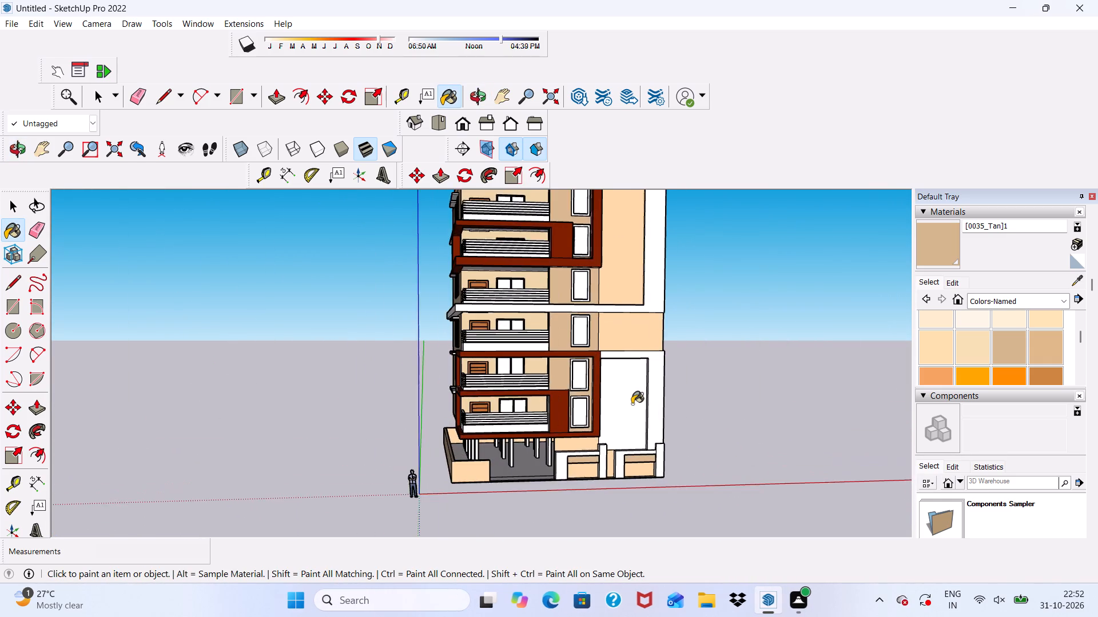
pyautogui.scroll(1, 632, 404)
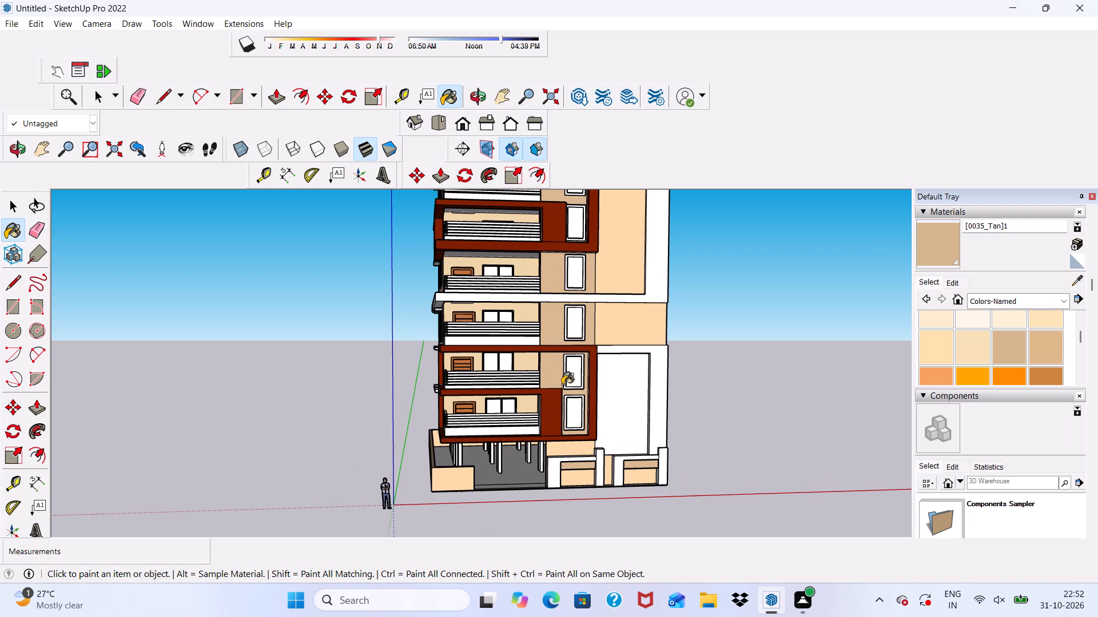
pyautogui.scroll(-3, 560, 337)
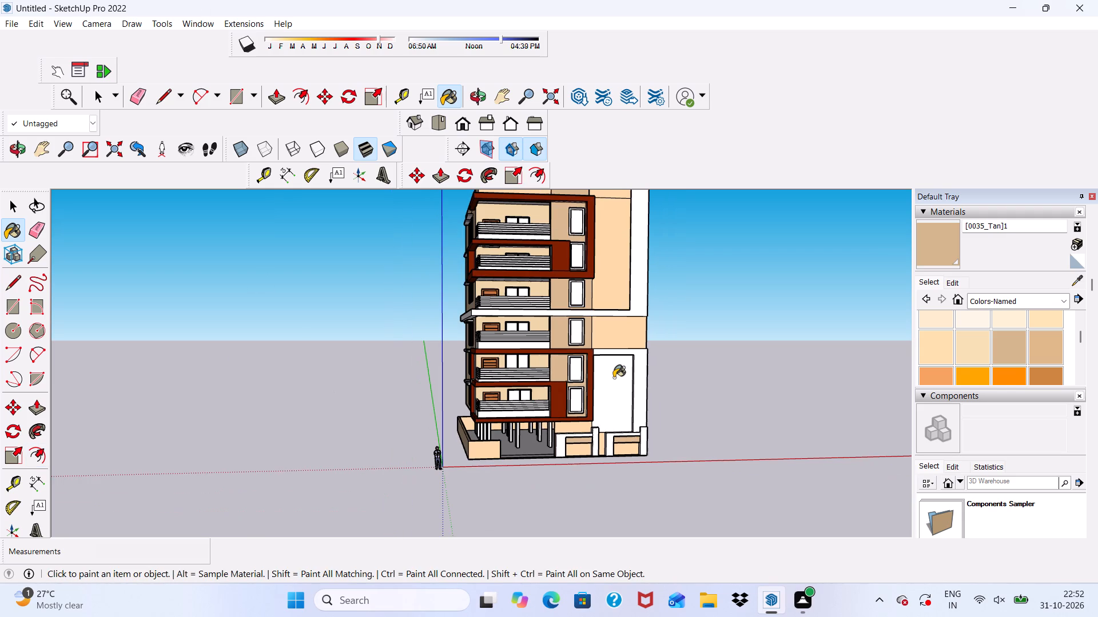
# Paint the tall recessed panel on the lower front facade with Stone Coursed Rough from the Brick, Cladding and Siding materials.
pyautogui.press('space')
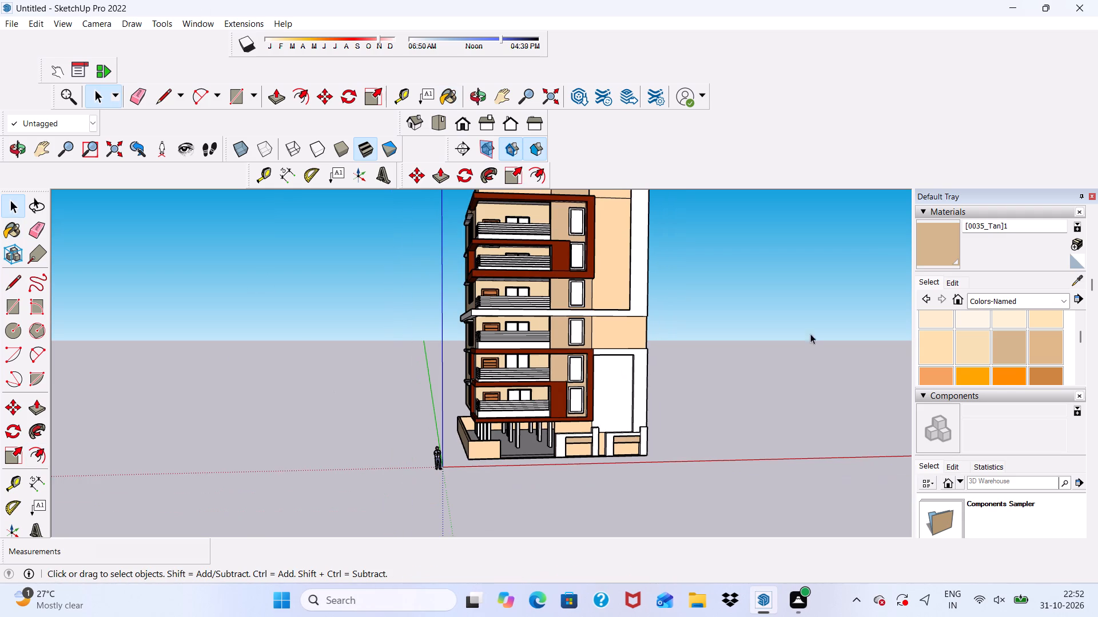
pyautogui.click(1065, 299)
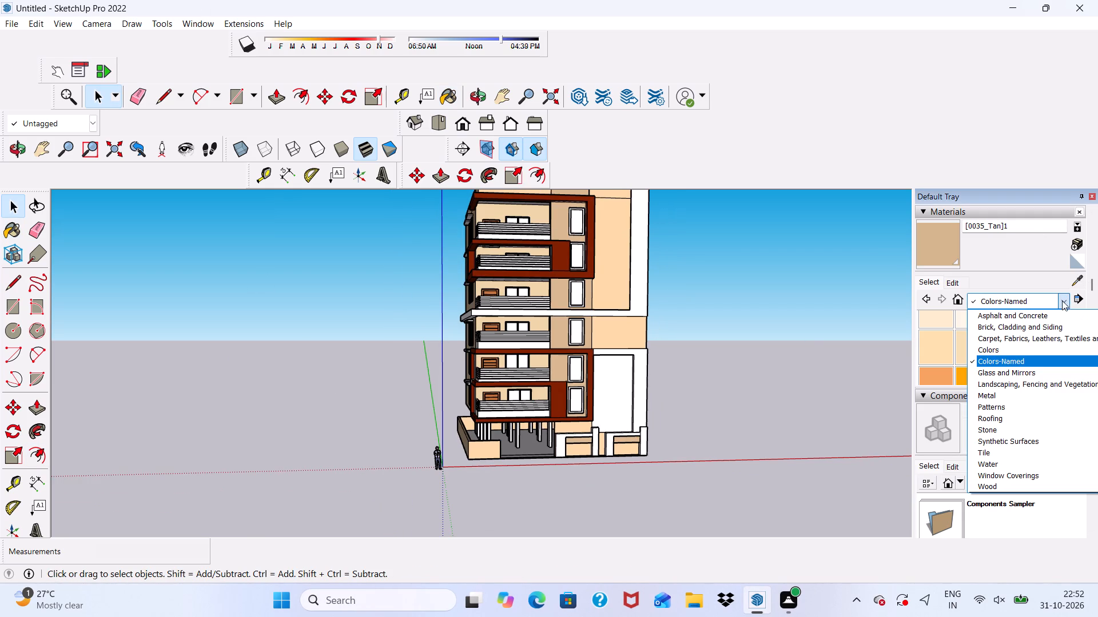
pyautogui.click(1004, 322)
pyautogui.scroll(-1, 990, 339)
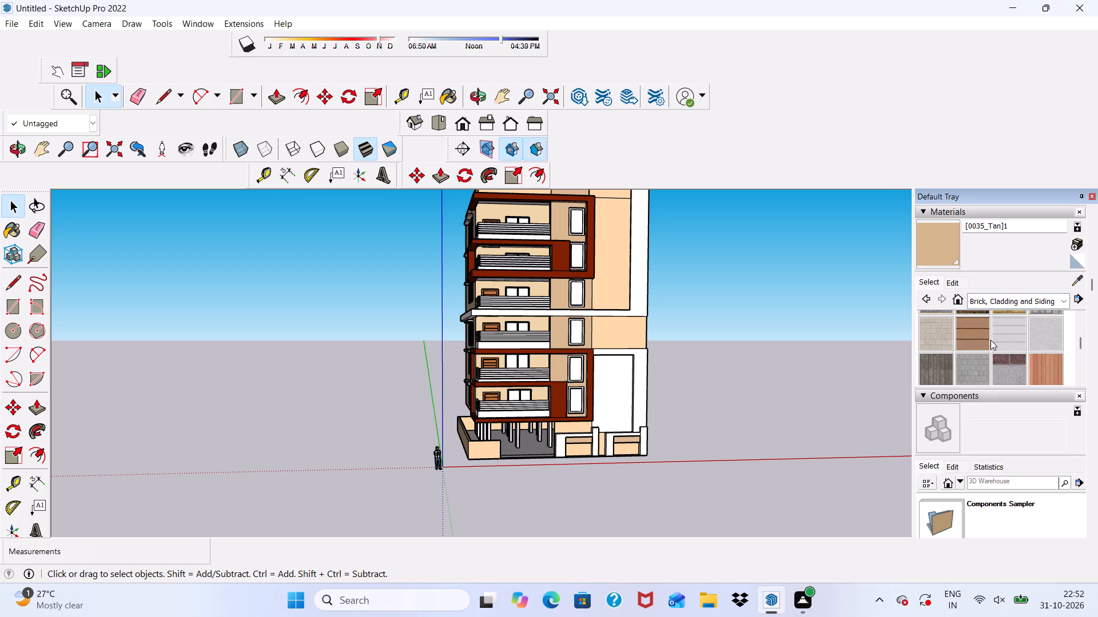
pyautogui.scroll(-1, 990, 340)
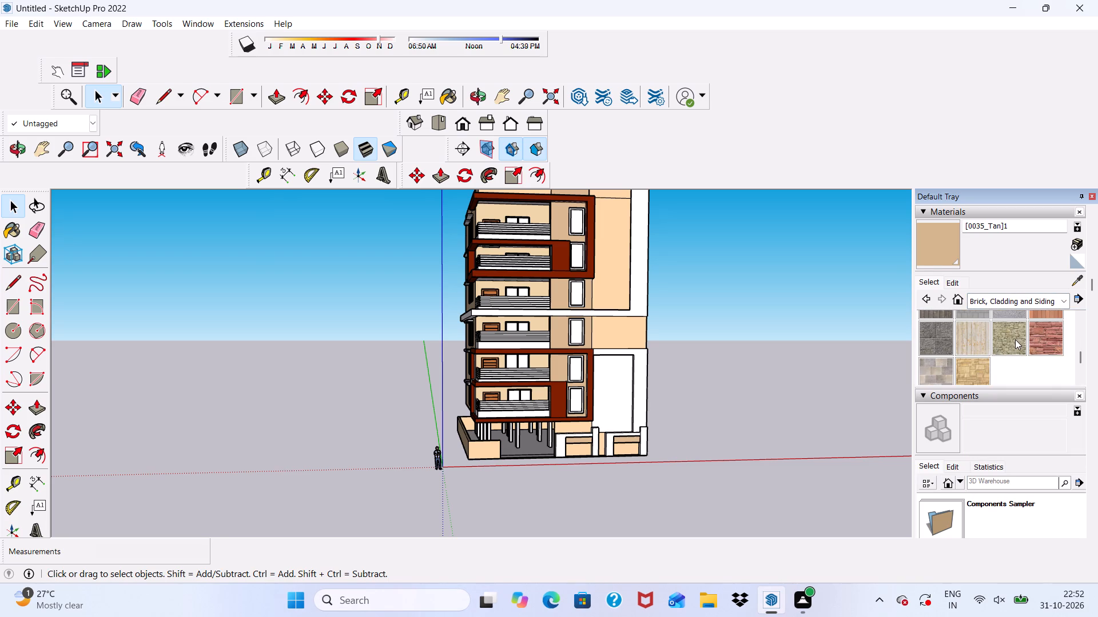
pyautogui.click(1015, 339)
pyautogui.scroll(9, 693, 362)
pyautogui.click(598, 394)
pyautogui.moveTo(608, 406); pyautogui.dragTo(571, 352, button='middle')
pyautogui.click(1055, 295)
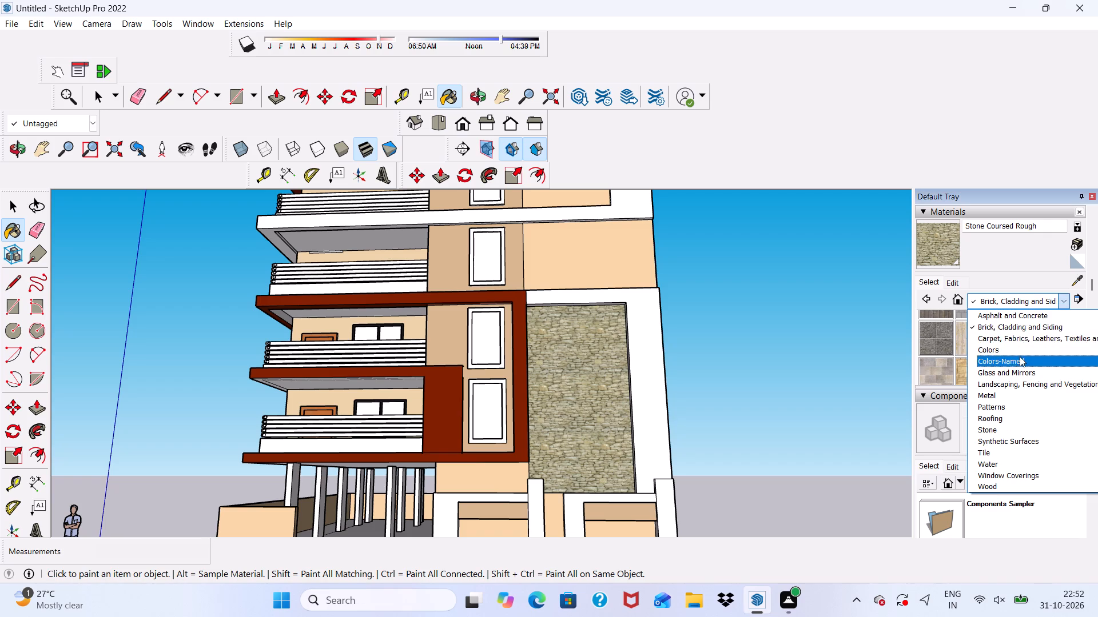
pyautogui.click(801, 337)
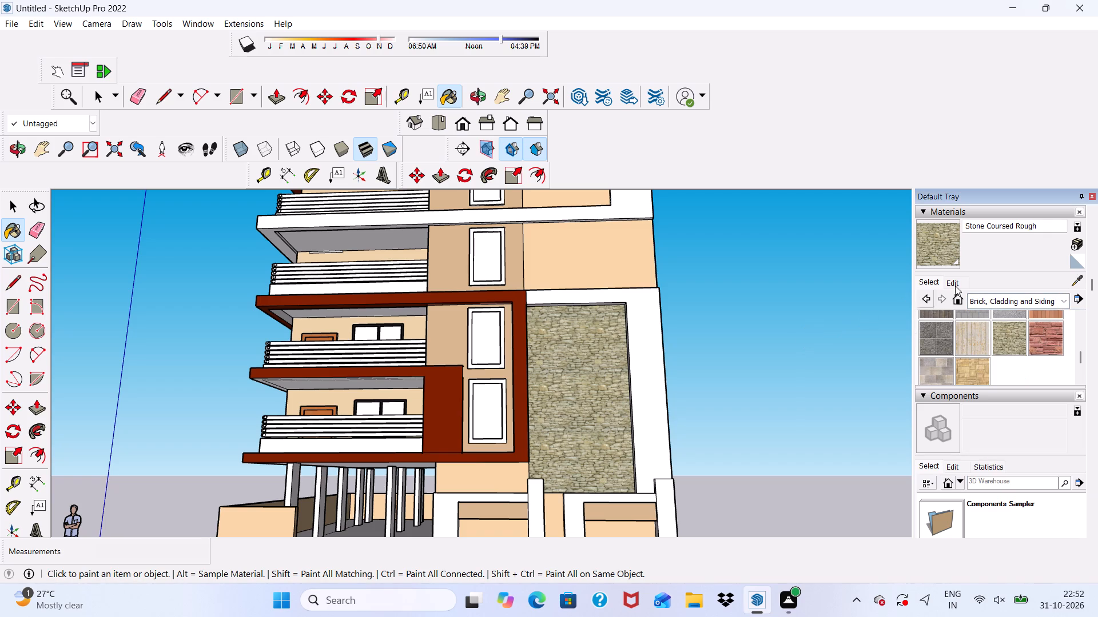
# Darken the colour of the Stone Coursed Rough material to a deep brown-grey shade.
pyautogui.click(952, 281)
pyautogui.moveTo(985, 345); pyautogui.dragTo(990, 363)
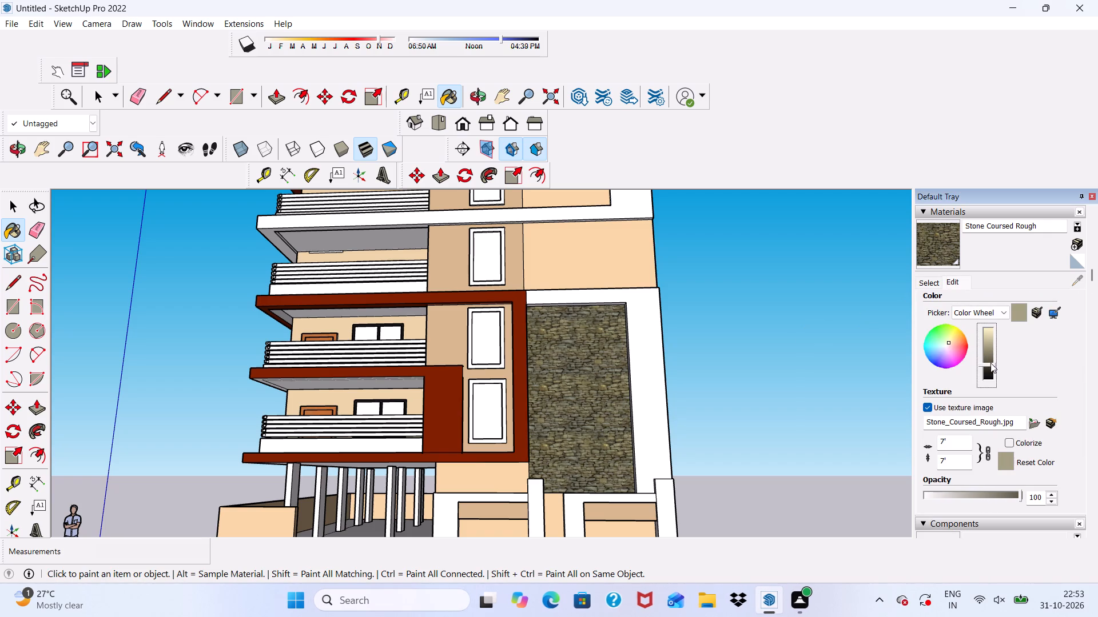
pyautogui.moveTo(990, 363); pyautogui.dragTo(990, 368)
# Paint the tall recessed panel on the upper front facade with the Stone Coursed Rough material.
pyautogui.scroll(4, 606, 350)
pyautogui.scroll(-12, 595, 319)
pyautogui.scroll(6, 578, 290)
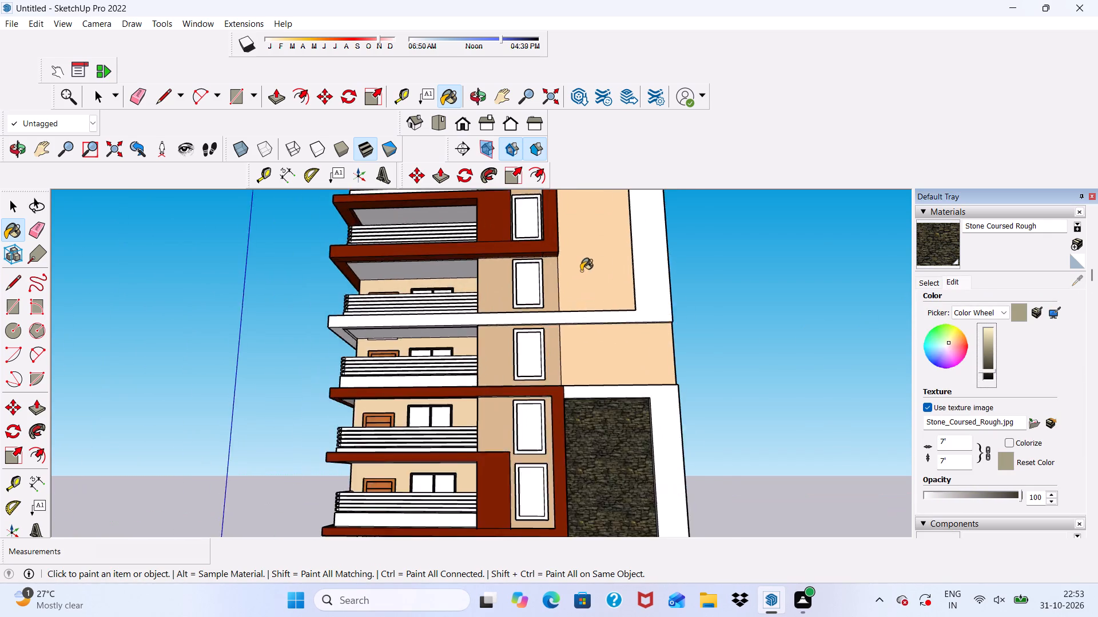
pyautogui.scroll(3, 581, 271)
pyautogui.click(597, 258)
# Examine the front facade with the stone cladding on the upper and lower recessed panels.
pyautogui.scroll(-14, 605, 309)
pyautogui.moveTo(666, 408); pyautogui.dragTo(605, 463, button='middle')
pyautogui.scroll(7, 605, 463)
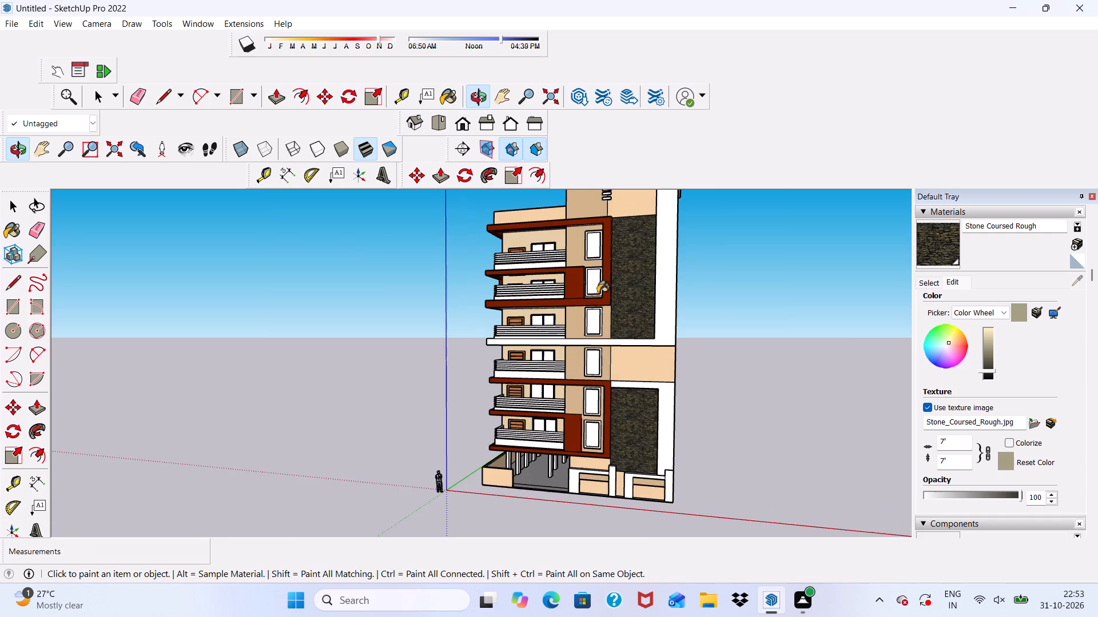
pyautogui.scroll(9, 598, 293)
pyautogui.scroll(-1, 737, 425)
pyautogui.scroll(4, 693, 521)
pyautogui.scroll(-4, 613, 357)
pyautogui.moveTo(623, 400); pyautogui.dragTo(682, 442, button='middle')
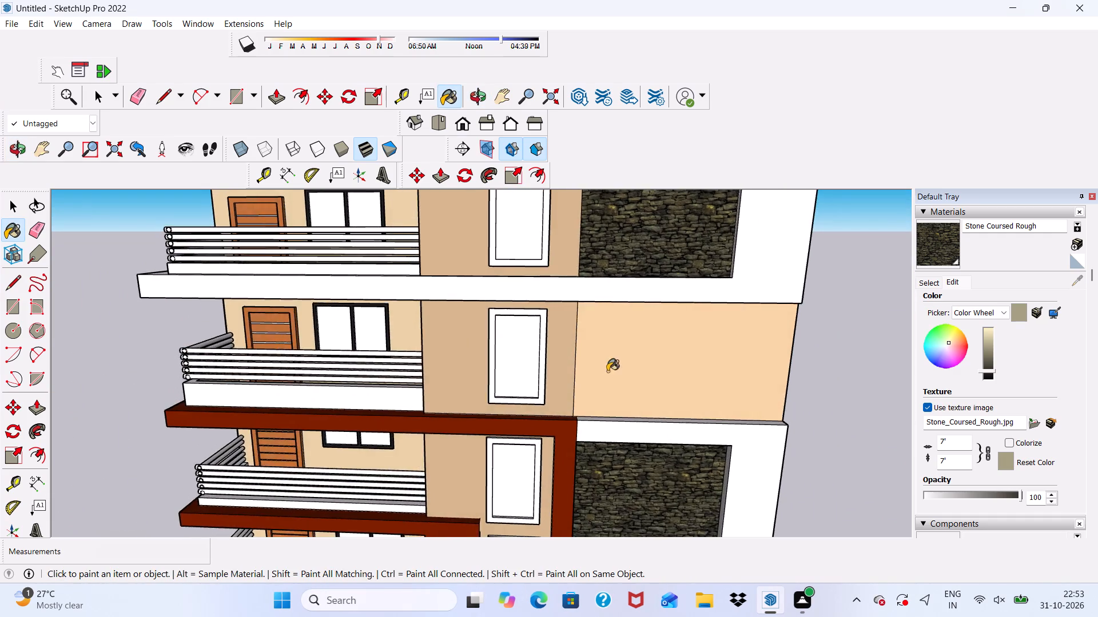
pyautogui.scroll(-6, 605, 374)
pyautogui.moveTo(606, 458); pyautogui.dragTo(594, 375, button='middle')
pyautogui.scroll(-6, 622, 367)
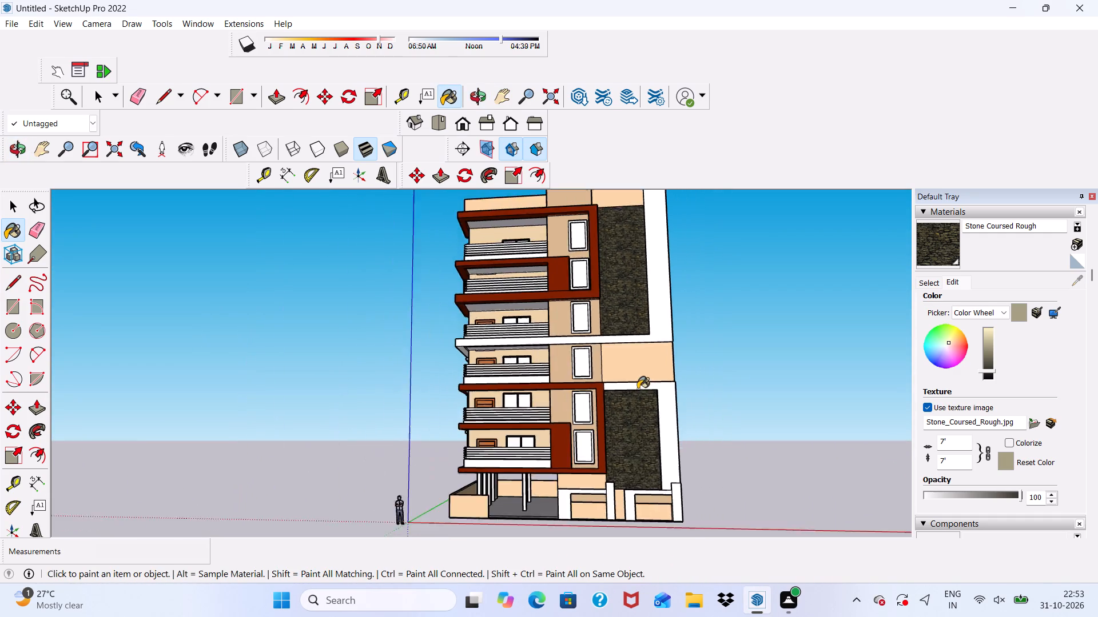
pyautogui.scroll(-2, 638, 389)
pyautogui.moveTo(638, 431); pyautogui.dragTo(614, 473, button='middle')
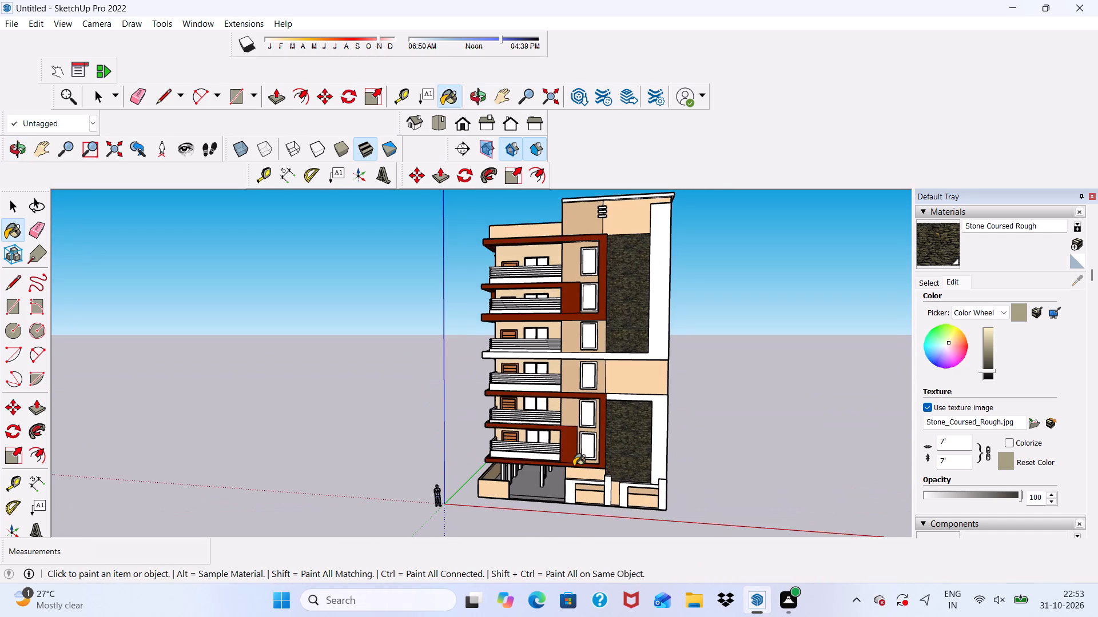
pyautogui.press('space')
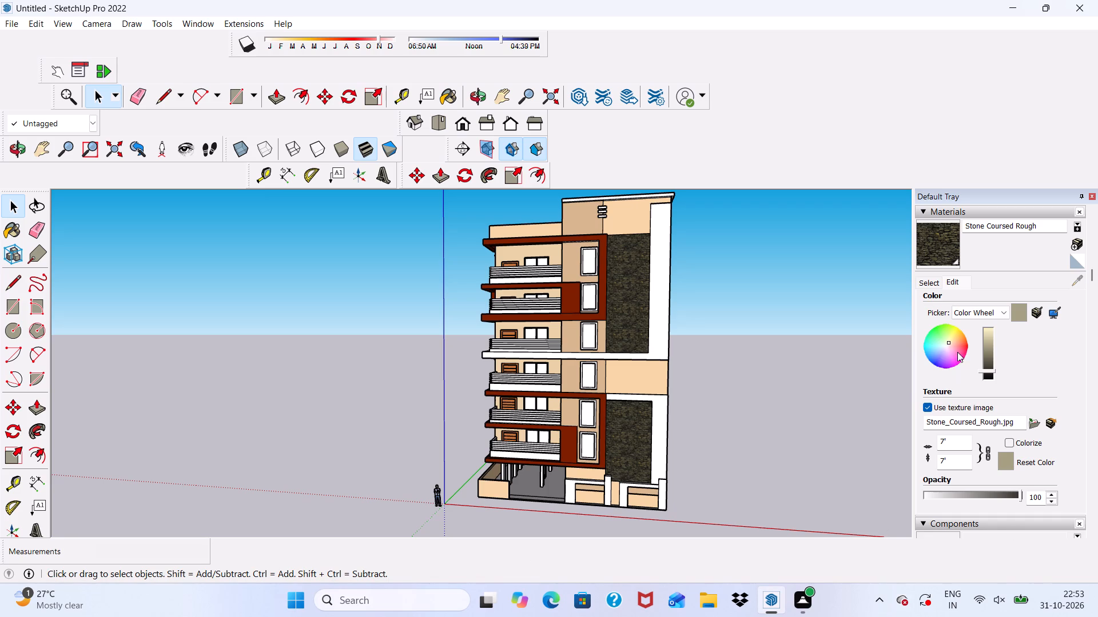
# Paint the five front railing pipes of the topmost balcony with 0134_DimGray from the Colors-Named materials.
pyautogui.click(929, 277)
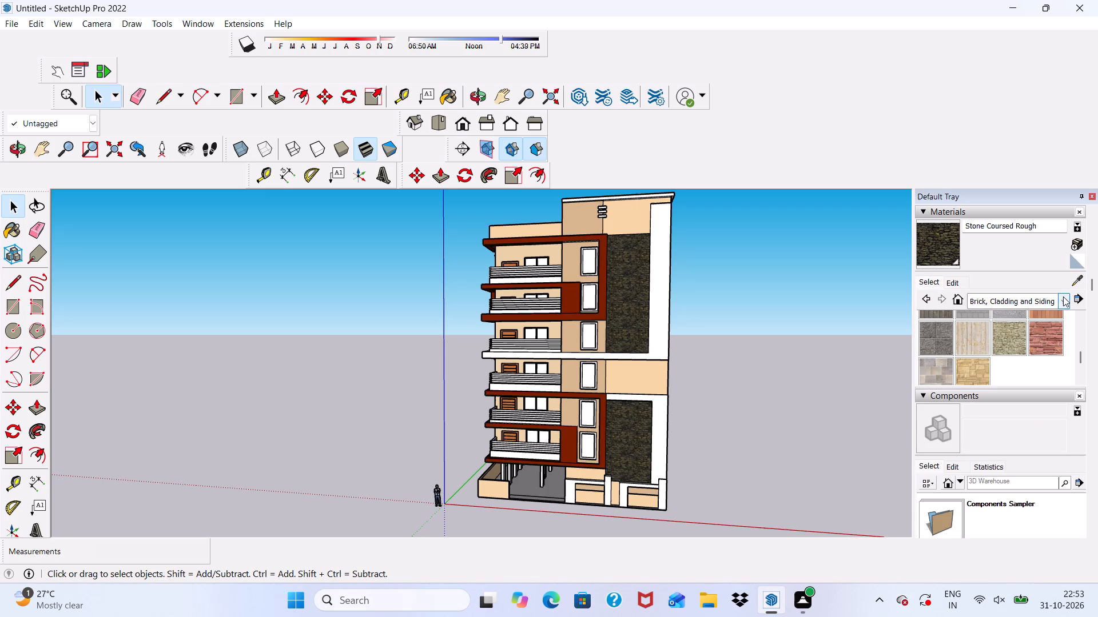
pyautogui.click(1063, 298)
pyautogui.click(988, 359)
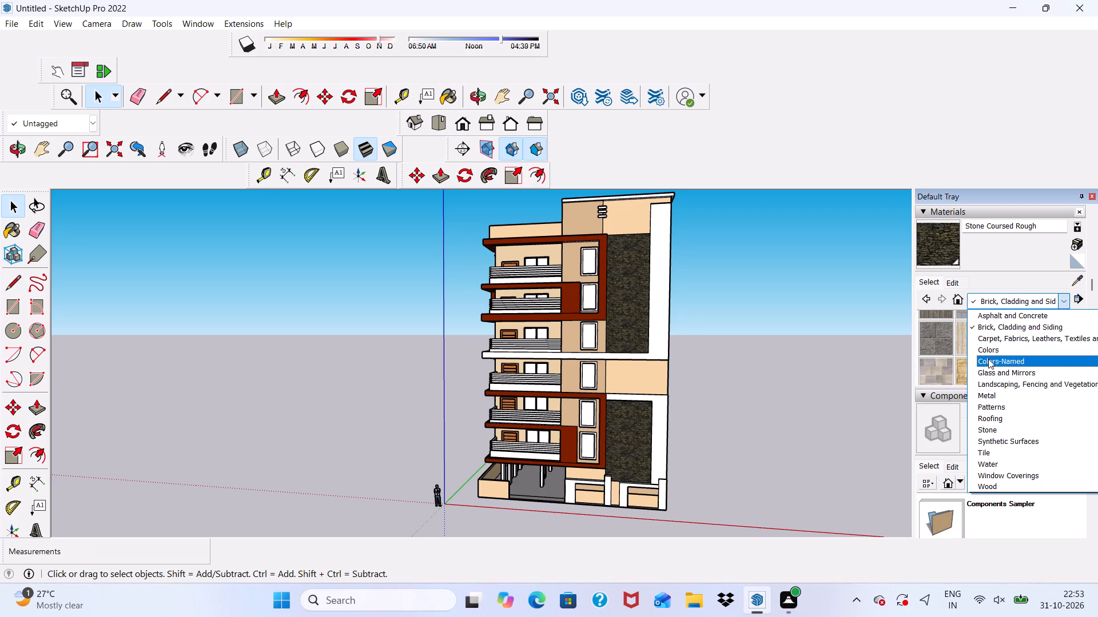
pyautogui.scroll(-20, 988, 355)
pyautogui.scroll(-1, 988, 355)
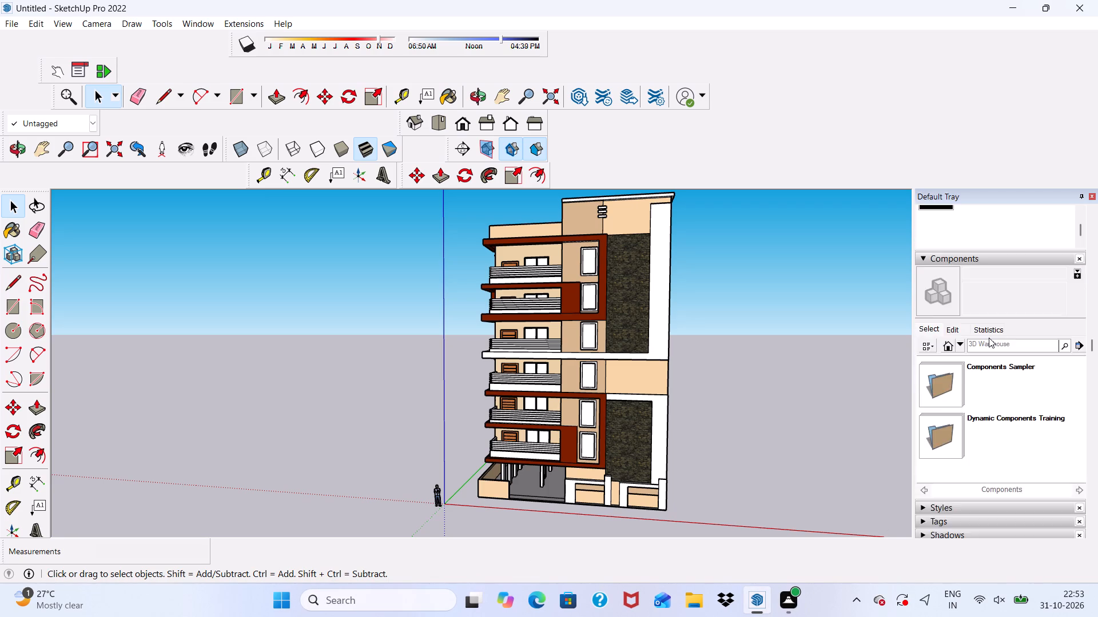
pyautogui.scroll(3, 989, 338)
pyautogui.click(966, 358)
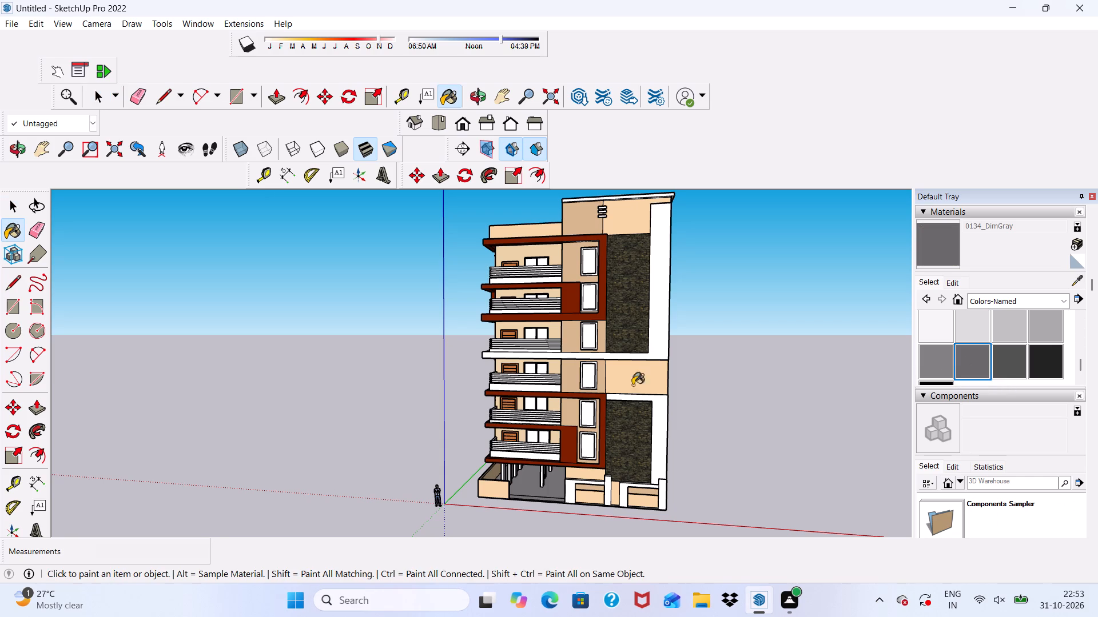
pyautogui.scroll(20, 376, 356)
pyautogui.scroll(5, 376, 356)
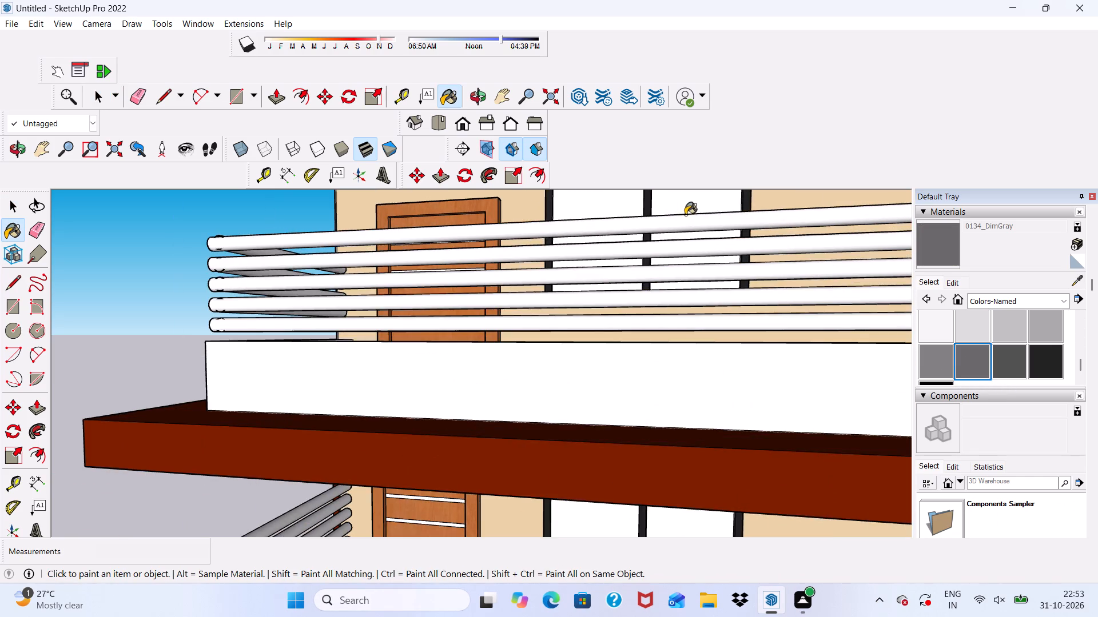
pyautogui.scroll(9, 694, 222)
pyautogui.click(685, 225)
pyautogui.click(671, 277)
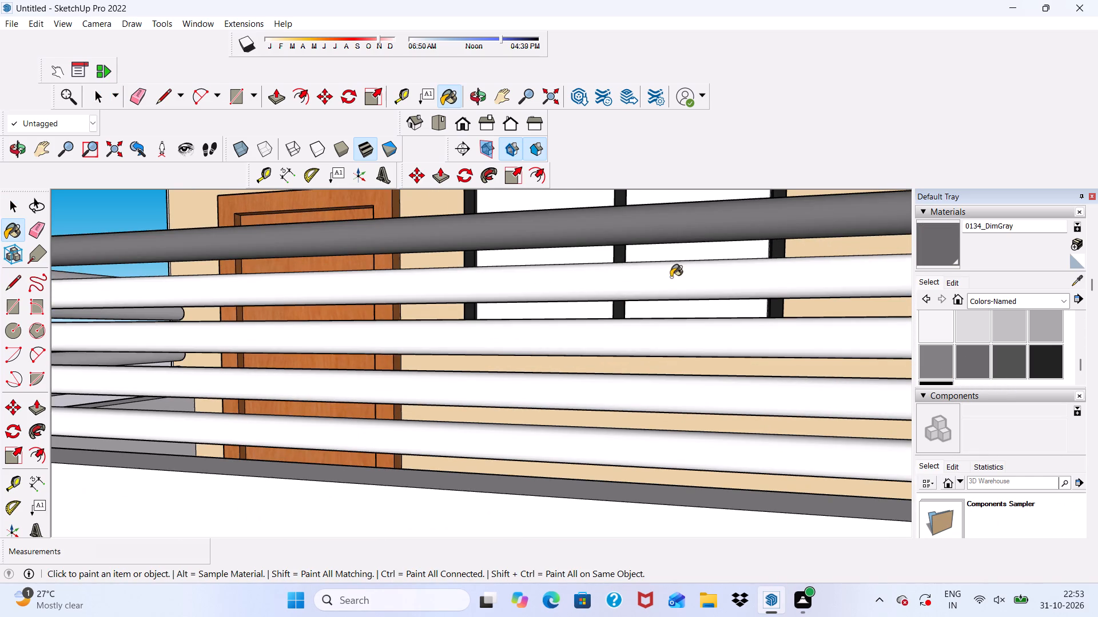
pyautogui.click(666, 338)
pyautogui.scroll(1, 673, 381)
pyautogui.click(679, 398)
pyautogui.scroll(-2, 616, 307)
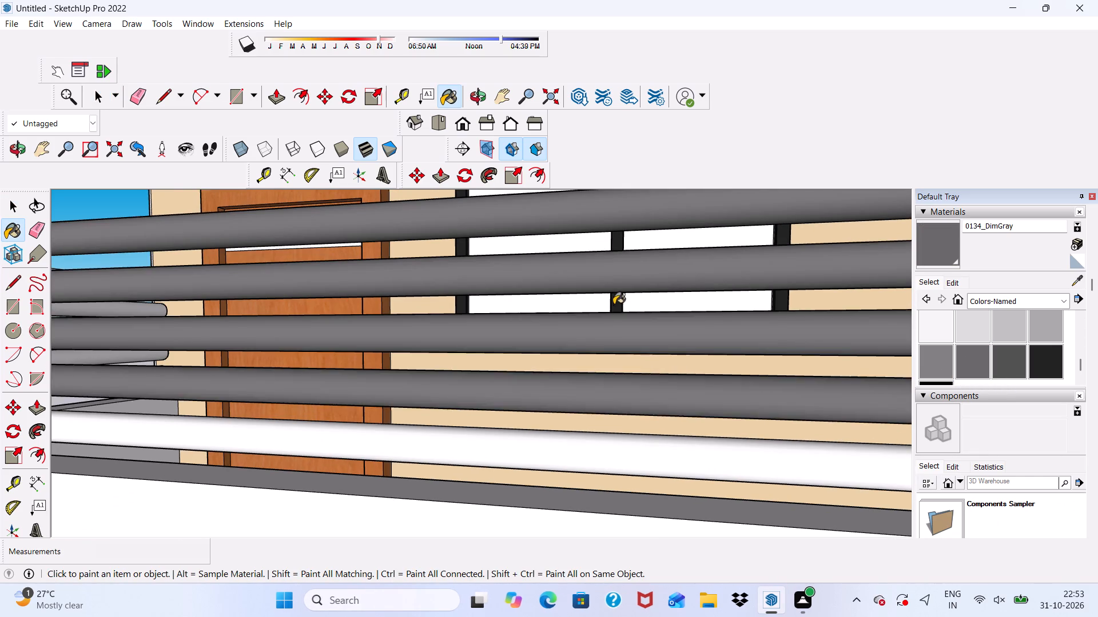
pyautogui.scroll(-3, 614, 305)
pyautogui.scroll(1, 608, 344)
pyautogui.scroll(1, 579, 387)
pyautogui.click(590, 372)
pyautogui.scroll(-10, 548, 353)
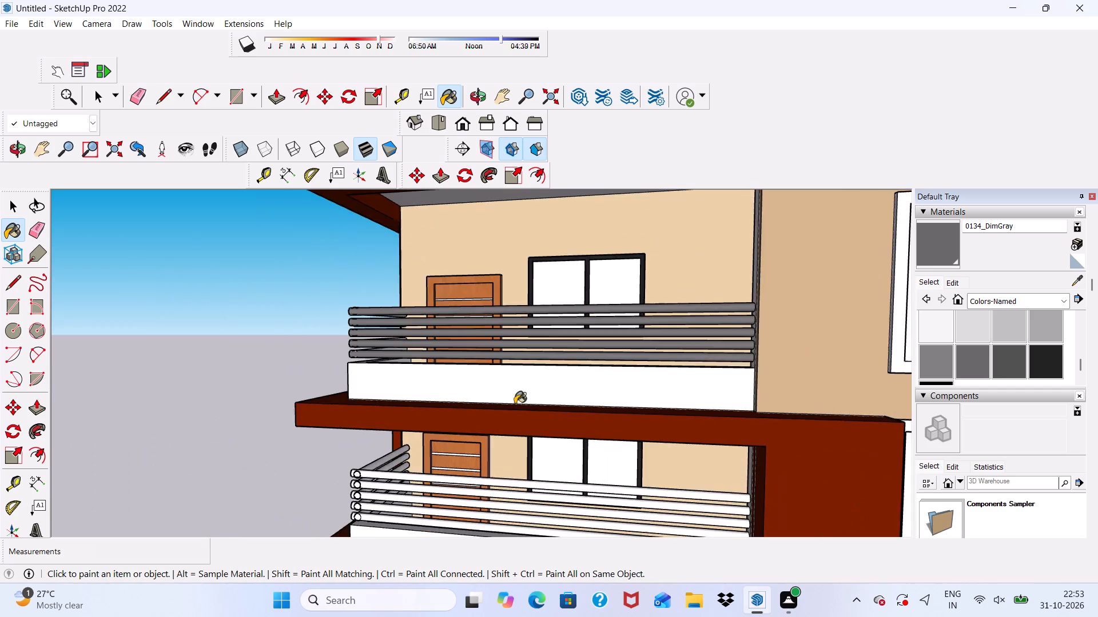
# Paint the five side railing pipes of the topmost balcony with 0134_DimGray.
pyautogui.moveTo(515, 404); pyautogui.dragTo(797, 412, button='middle')
pyautogui.scroll(6, 457, 315)
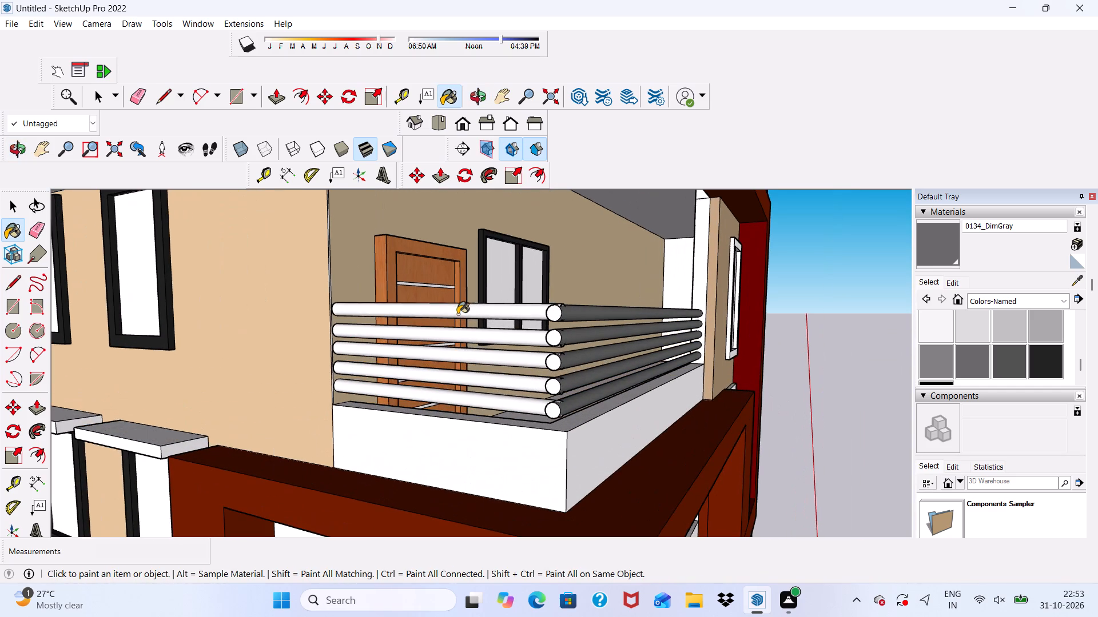
pyautogui.click(457, 314)
pyautogui.click(468, 336)
pyautogui.click(488, 360)
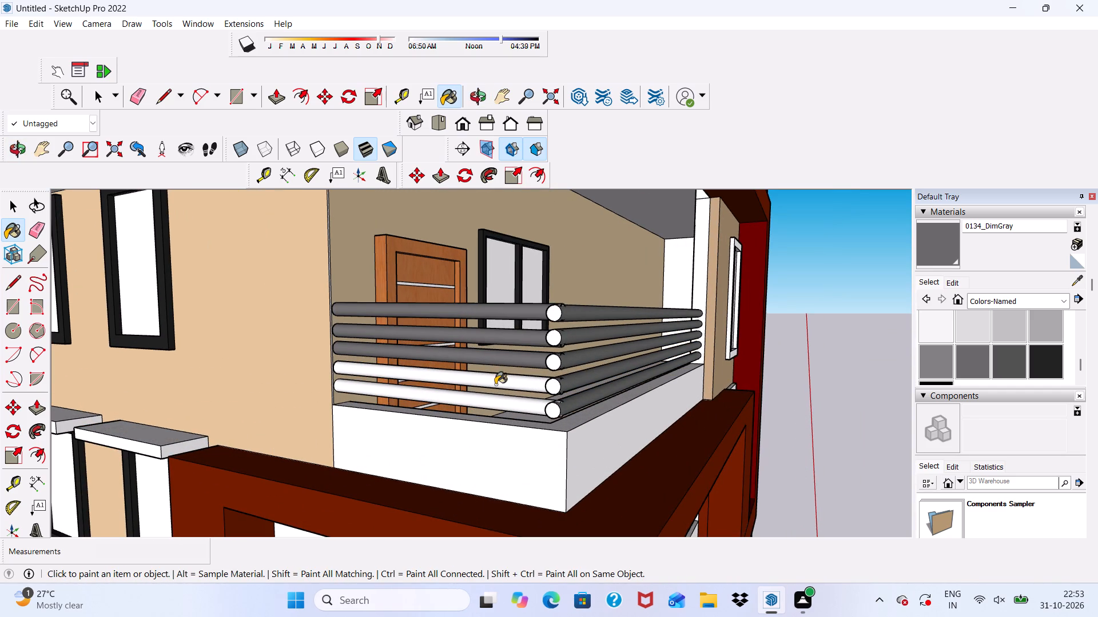
pyautogui.click(495, 385)
pyautogui.click(502, 405)
# Paint the round white pipe ends at the corner of the topmost balcony's railing with 0134_DimGray.
pyautogui.scroll(4, 543, 411)
pyautogui.click(551, 414)
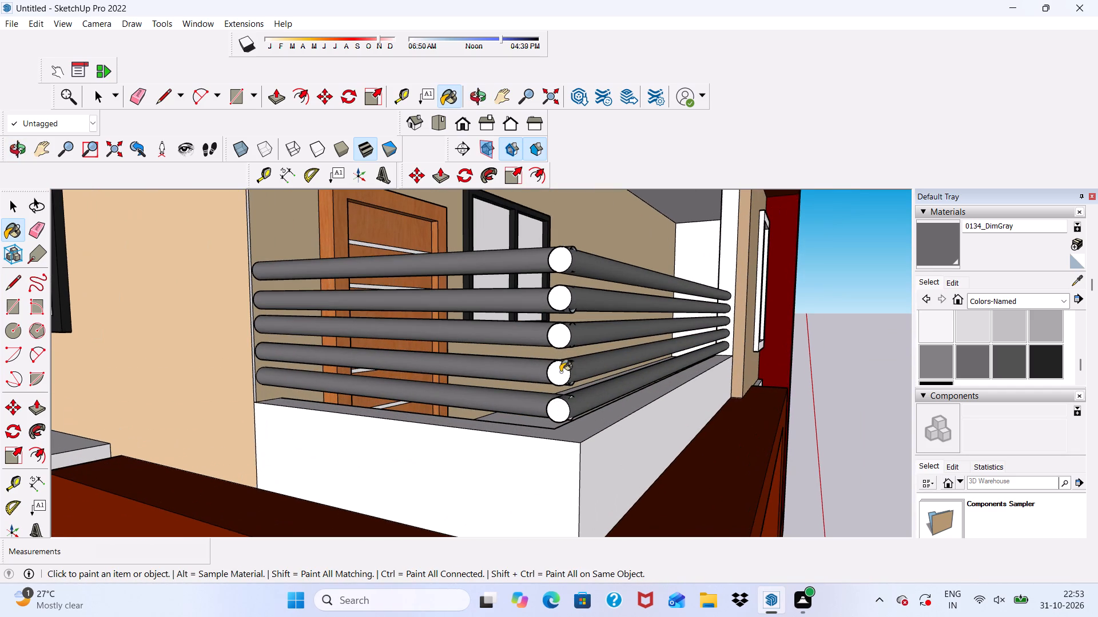
pyautogui.click(560, 372)
pyautogui.click(555, 326)
pyautogui.click(555, 302)
pyautogui.click(555, 251)
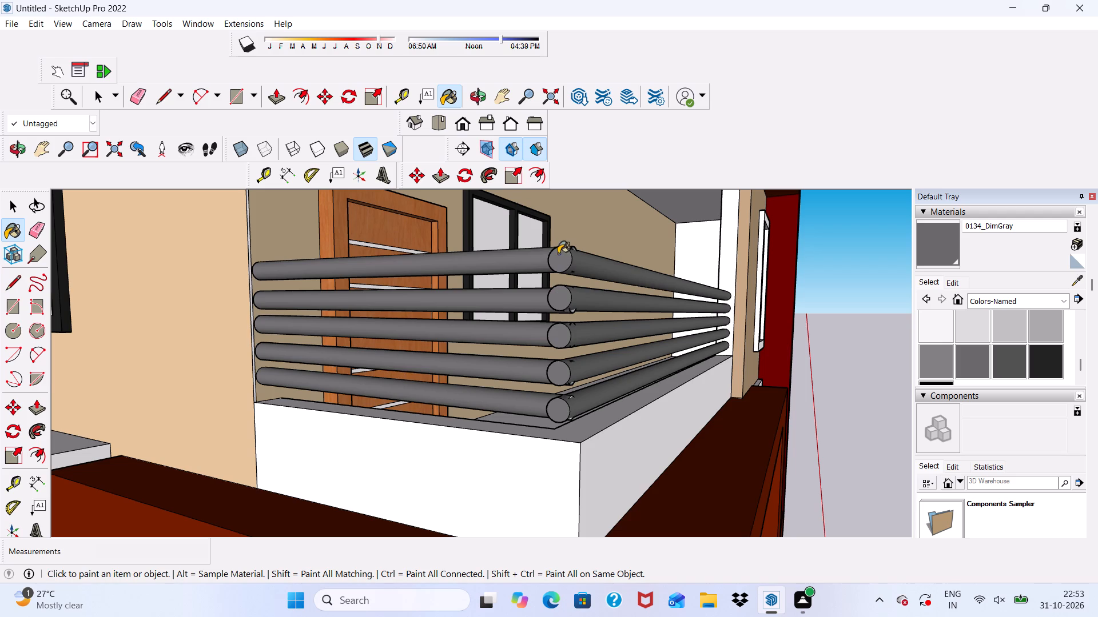
pyautogui.click(574, 251)
# Paint the five front railing pipes of the second balcony from the top, inside the red frame, with 0134_DimGray.
pyautogui.scroll(-12, 568, 255)
pyautogui.moveTo(564, 354); pyautogui.dragTo(503, 393, button='middle')
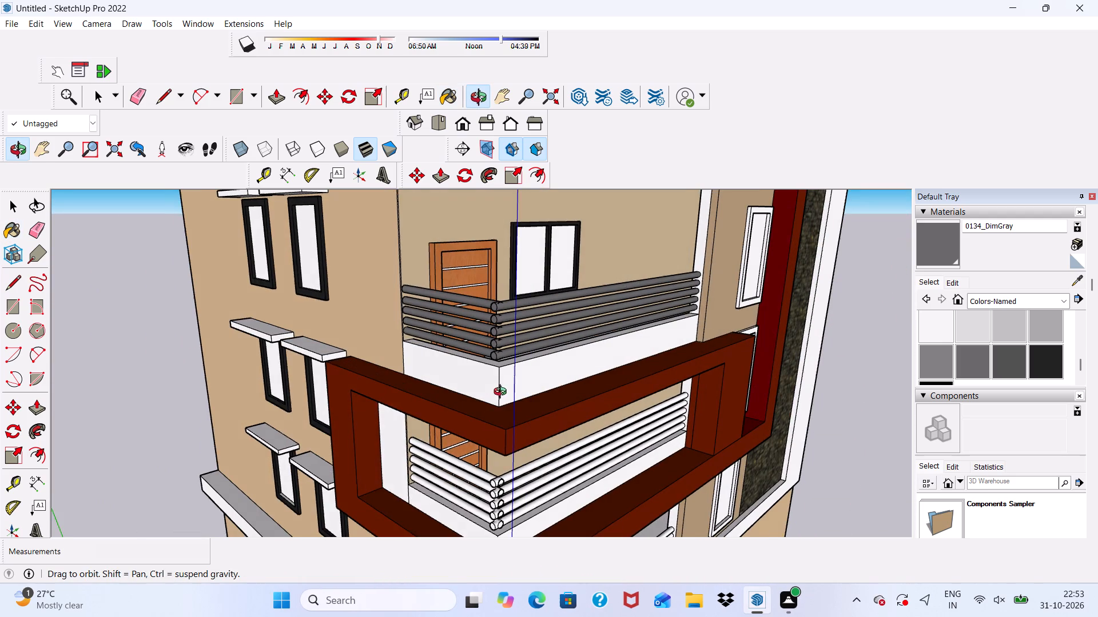
pyautogui.moveTo(503, 393); pyautogui.dragTo(502, 393, button='middle')
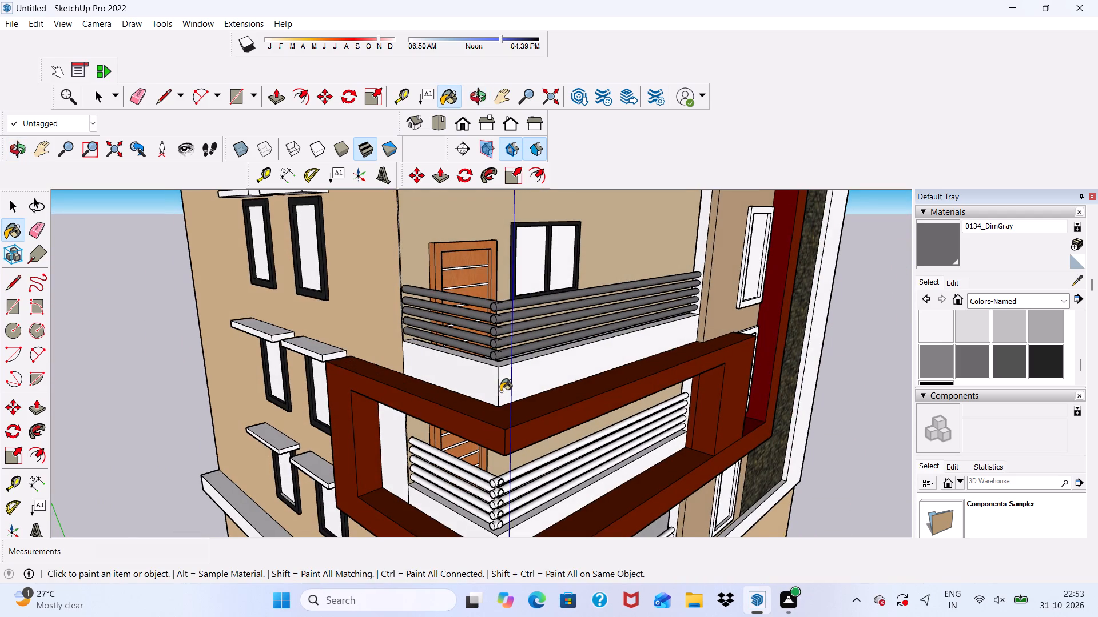
pyautogui.scroll(-9, 507, 310)
pyautogui.moveTo(551, 376); pyautogui.dragTo(471, 311, button='middle')
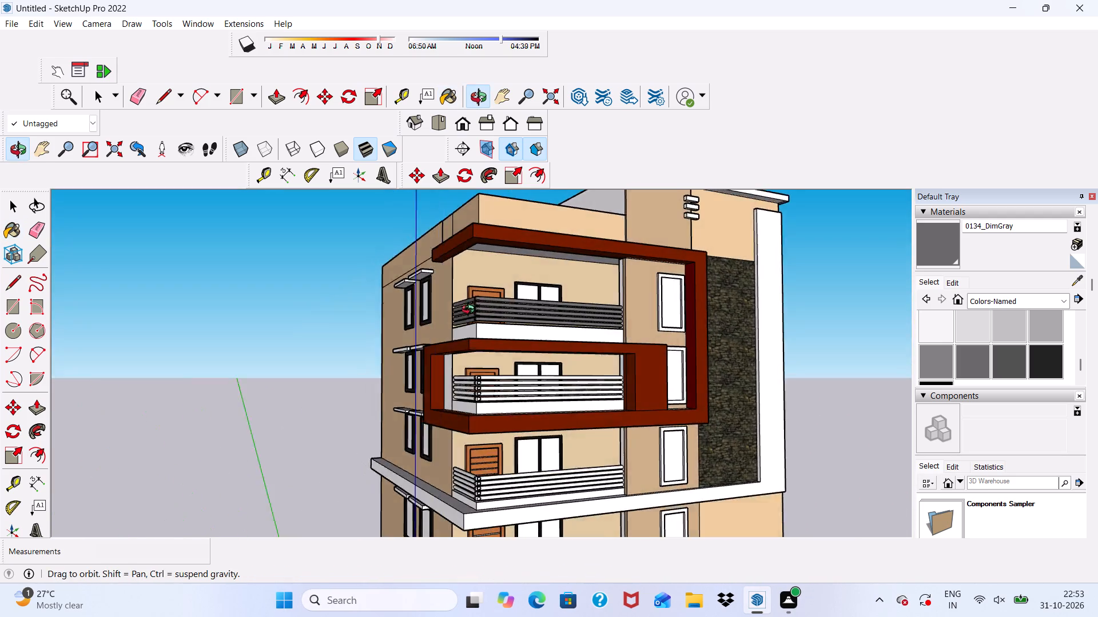
pyautogui.moveTo(471, 311); pyautogui.dragTo(461, 310, button='middle')
pyautogui.scroll(14, 466, 376)
pyautogui.click(489, 367)
pyautogui.scroll(4, 491, 391)
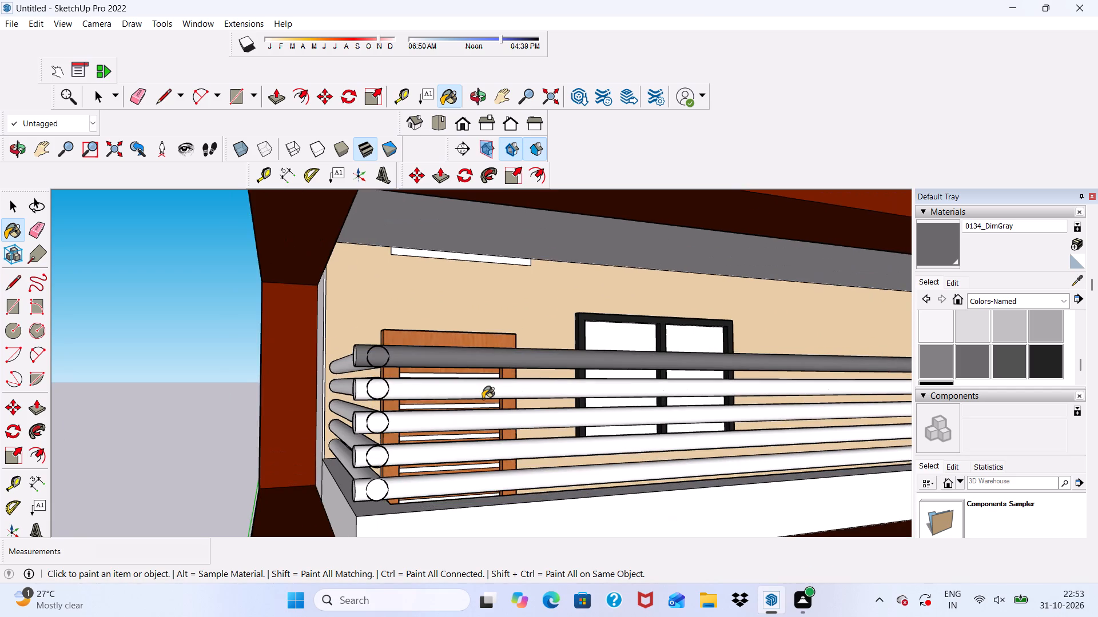
pyautogui.click(482, 396)
pyautogui.click(472, 423)
pyautogui.click(477, 455)
pyautogui.scroll(-5, 465, 398)
pyautogui.scroll(5, 464, 480)
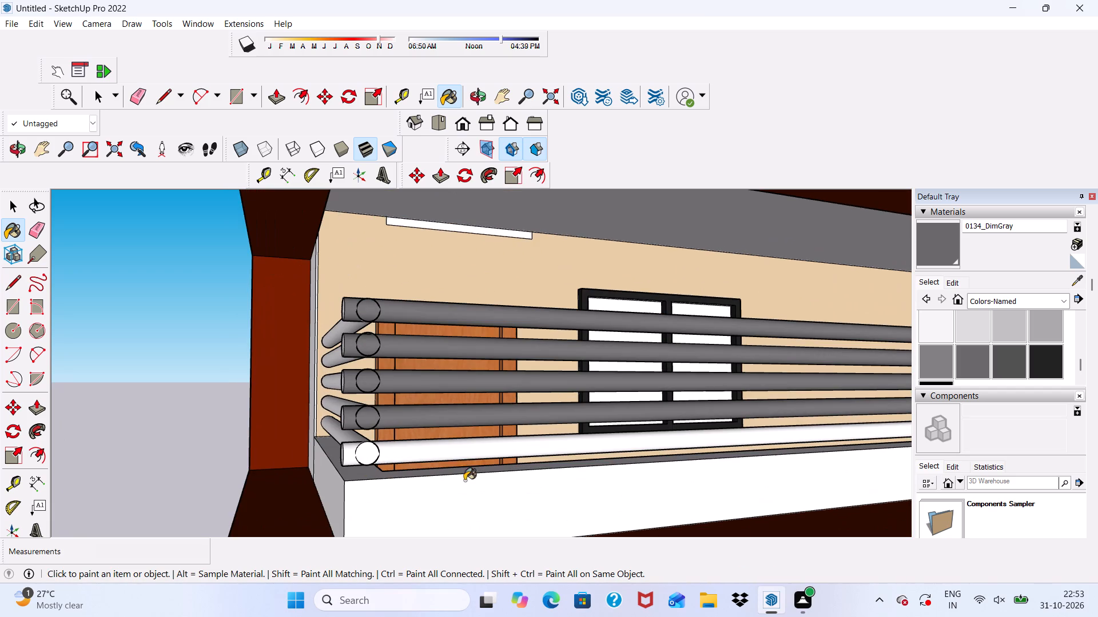
pyautogui.click(458, 458)
# Paint the five side railing pipes of the balcony inside the upper red frame with 0134_DimGray.
pyautogui.moveTo(441, 458); pyautogui.dragTo(587, 449, button='middle')
pyautogui.scroll(4, 458, 466)
pyautogui.click(474, 428)
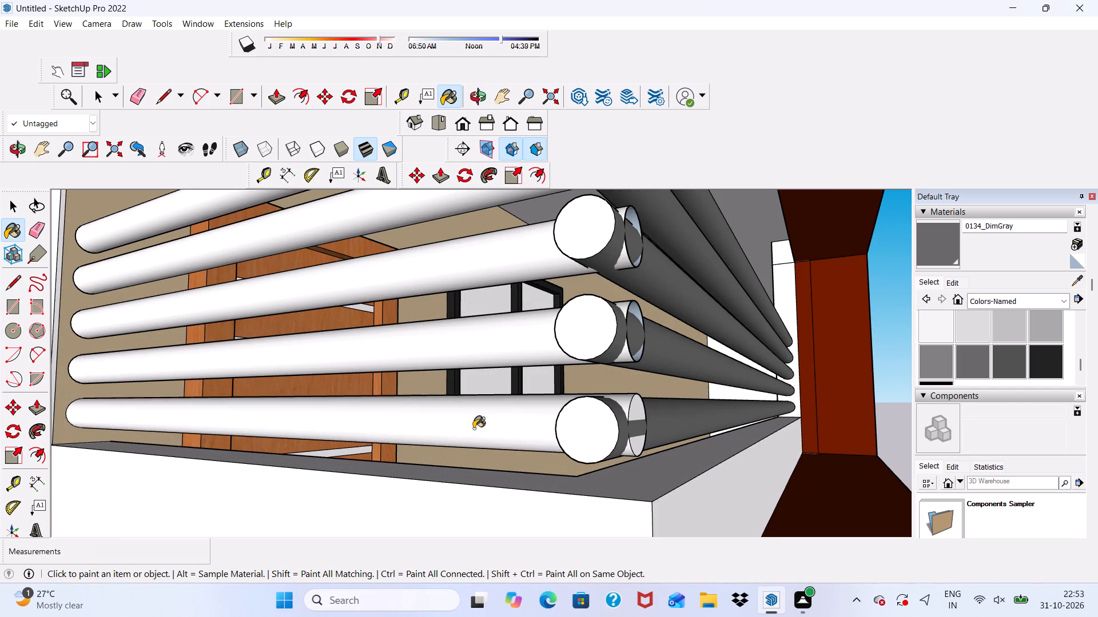
pyautogui.moveTo(460, 344); pyautogui.dragTo(460, 338)
pyautogui.click(458, 262)
pyautogui.scroll(-6, 475, 365)
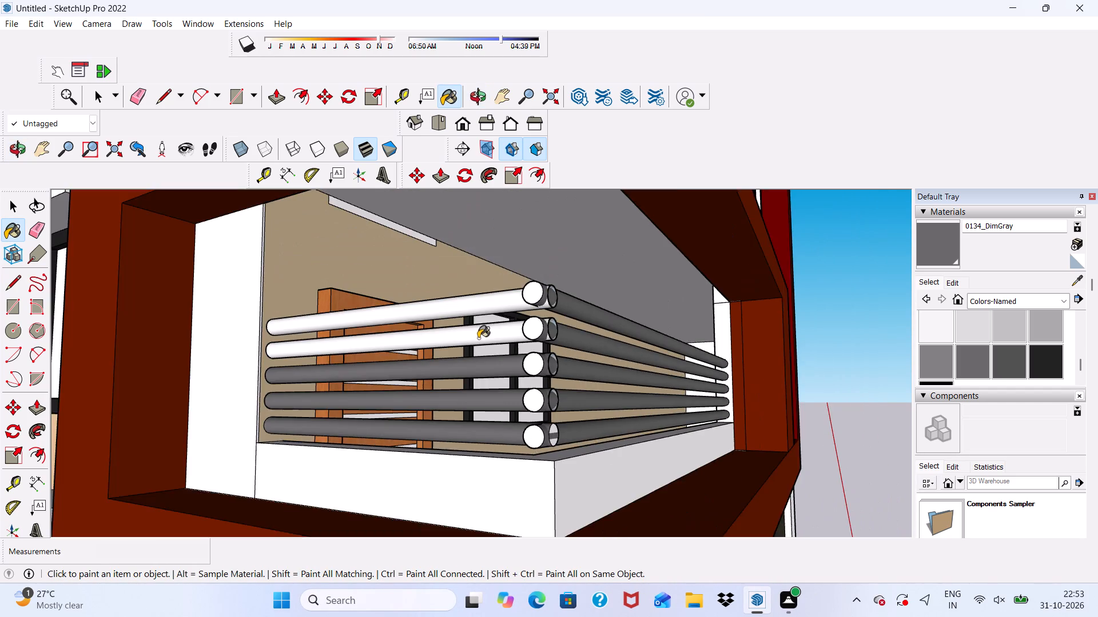
pyautogui.scroll(4, 479, 346)
pyautogui.click(483, 326)
pyautogui.click(452, 245)
# Paint the round pipe ends at the railing corner of the upper red-framed balcony with 0134_DimGray.
pyautogui.click(656, 274)
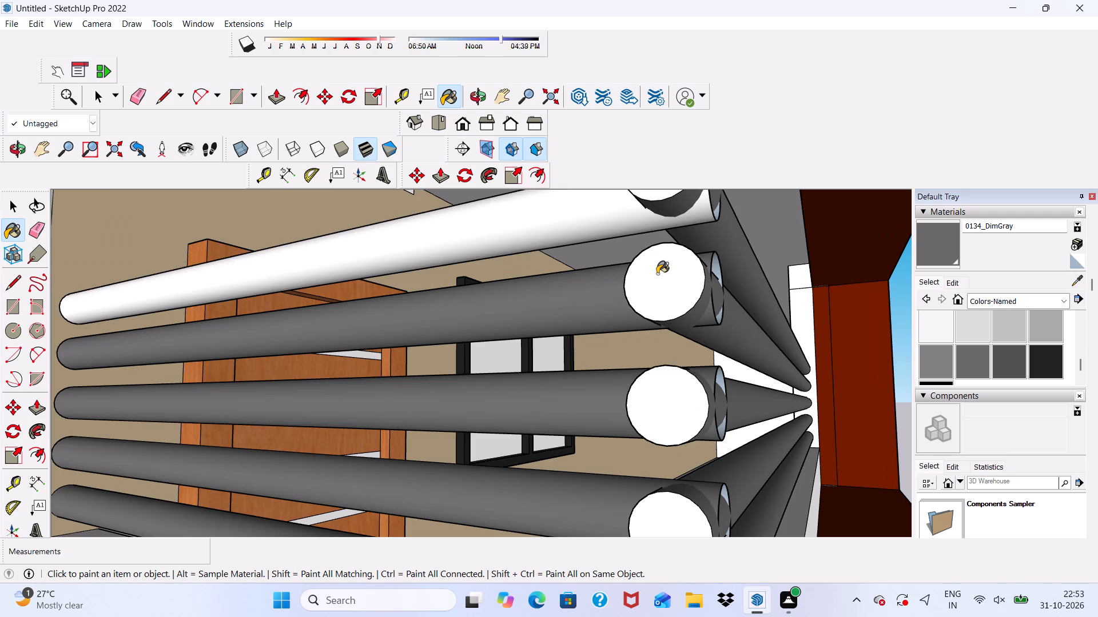
pyautogui.scroll(-3, 658, 281)
pyautogui.click(665, 380)
pyautogui.click(664, 478)
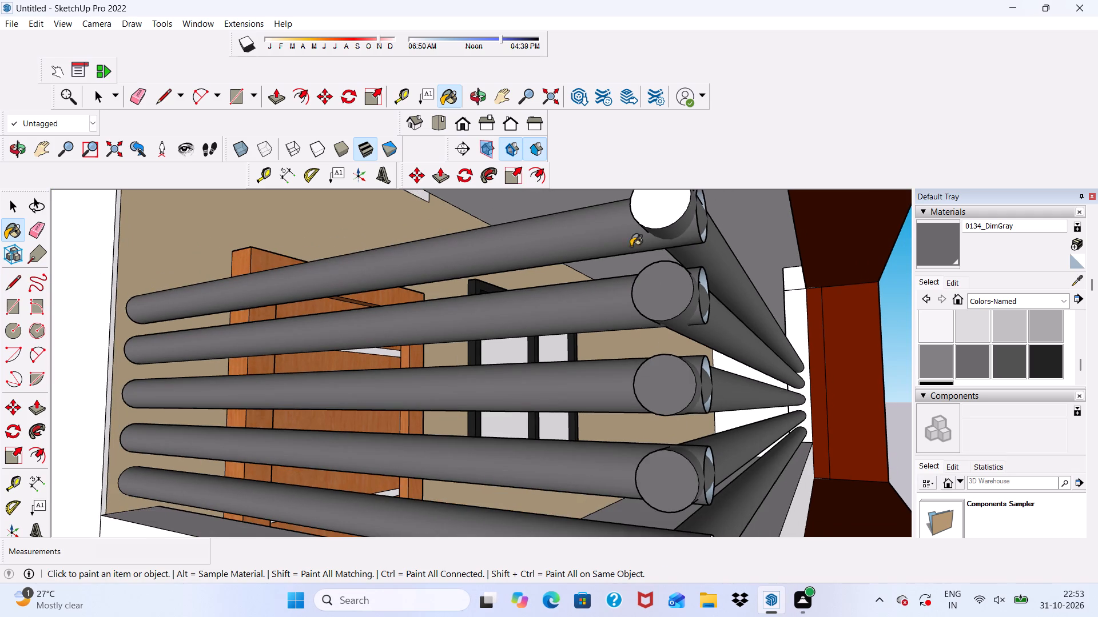
pyautogui.scroll(-6, 616, 171)
pyautogui.scroll(5, 662, 327)
pyautogui.scroll(-8, 661, 381)
pyautogui.scroll(9, 653, 352)
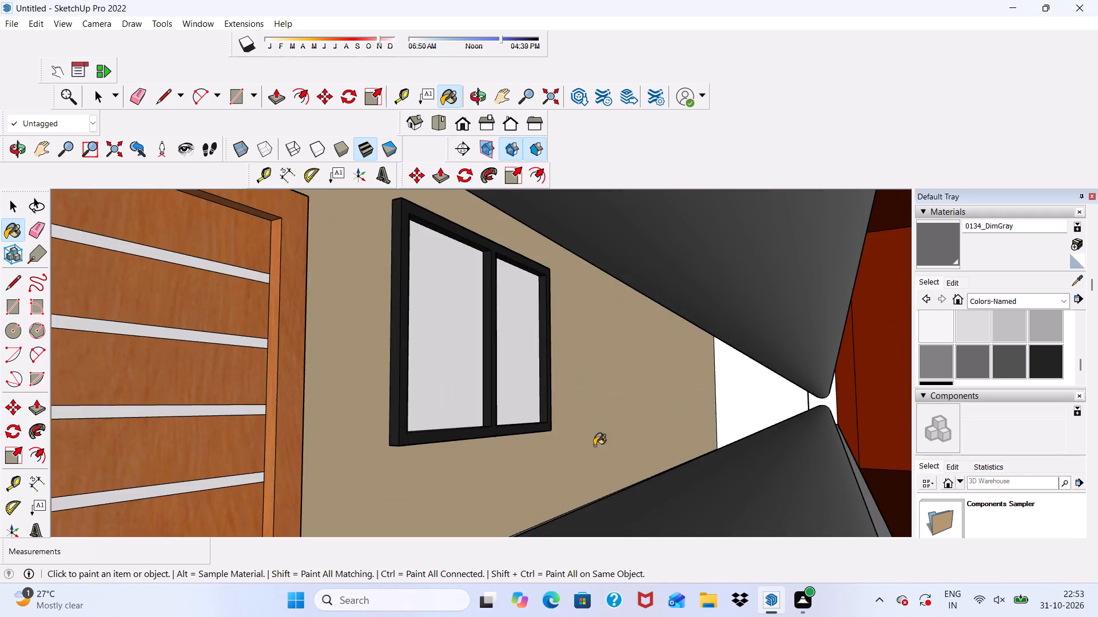
pyautogui.scroll(-6, 591, 452)
pyautogui.scroll(1, 588, 439)
pyautogui.click(578, 464)
pyautogui.scroll(4, 598, 467)
pyautogui.click(599, 463)
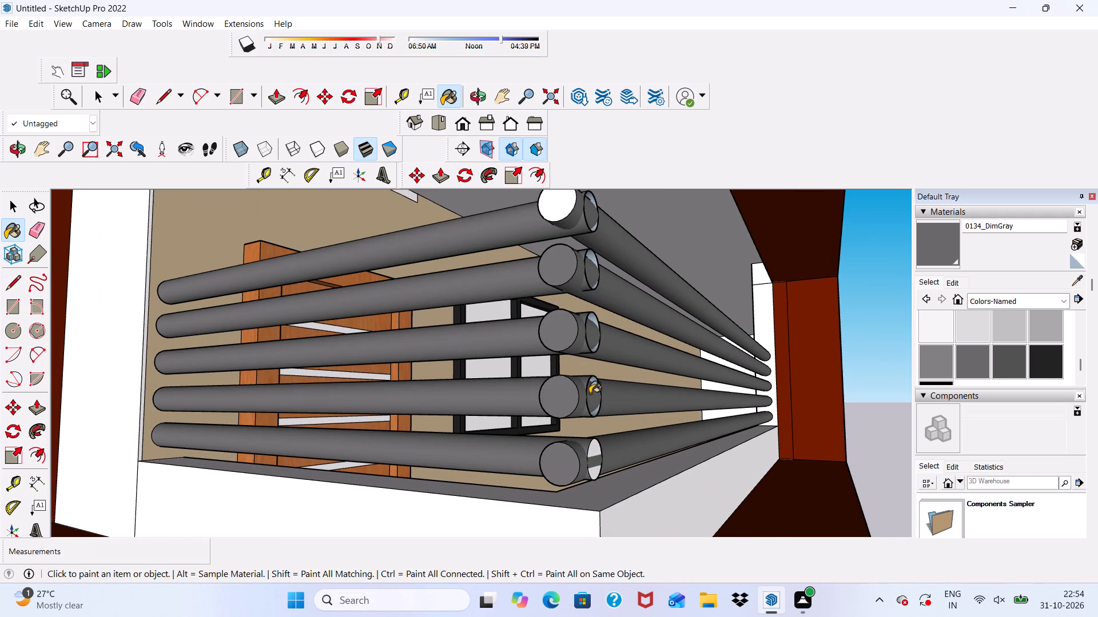
pyautogui.click(590, 394)
pyautogui.moveTo(590, 337); pyautogui.dragTo(589, 330)
pyautogui.click(580, 264)
pyautogui.click(555, 194)
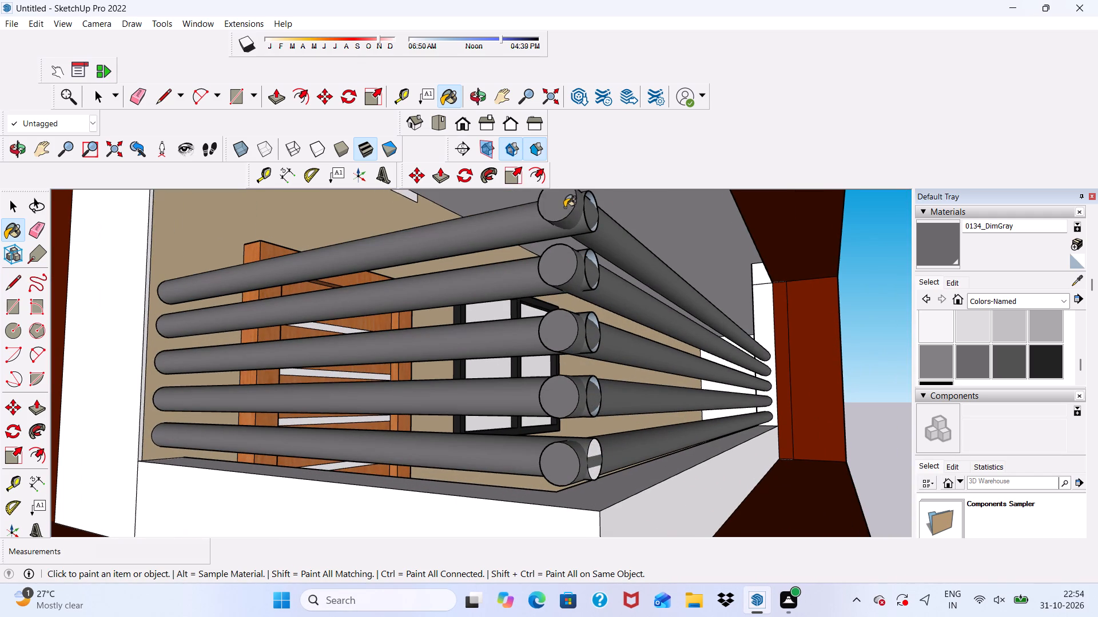
# Paint the five front railing pipes of the third balcony from the top, below the upper red frame, with 0134_DimGray.
pyautogui.scroll(-18, 562, 211)
pyautogui.moveTo(585, 311); pyautogui.dragTo(515, 262, button='middle')
pyautogui.scroll(1, 512, 265)
pyautogui.scroll(-5, 512, 275)
pyautogui.scroll(7, 556, 382)
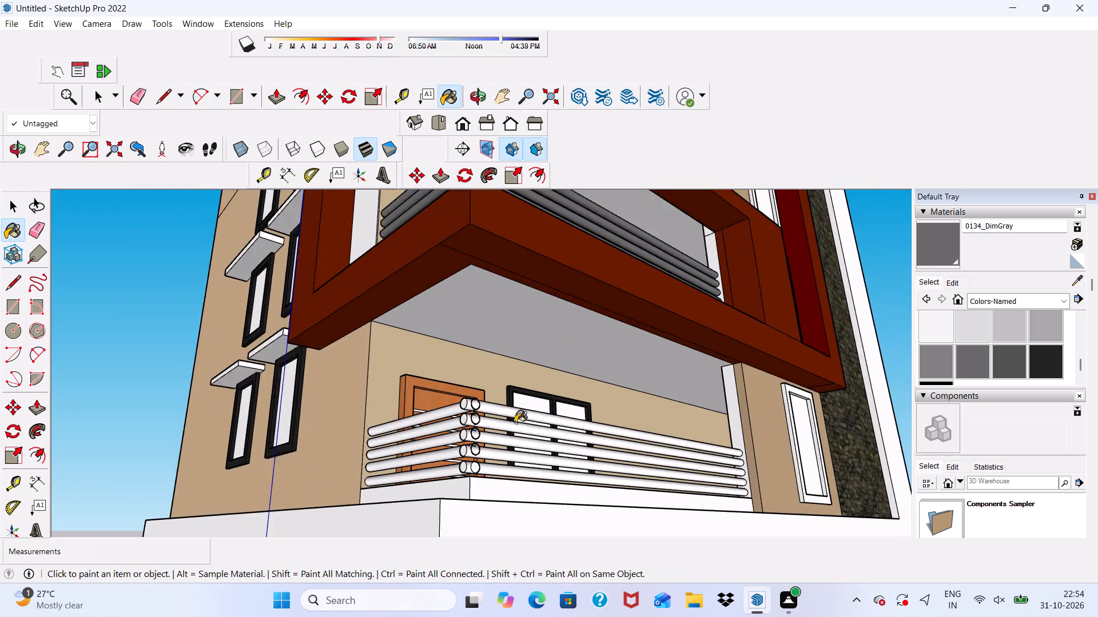
pyautogui.scroll(3, 515, 423)
pyautogui.click(470, 390)
pyautogui.click(447, 432)
pyautogui.click(432, 473)
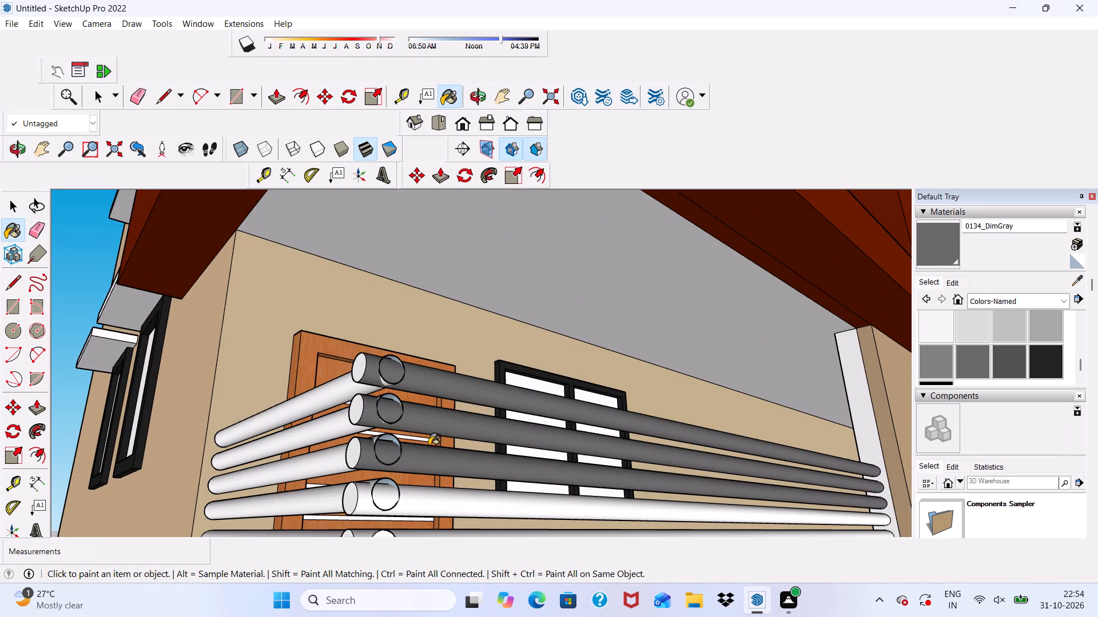
pyautogui.scroll(-3, 428, 447)
pyautogui.scroll(2, 444, 496)
pyautogui.click(444, 496)
pyautogui.scroll(-5, 414, 396)
pyautogui.scroll(5, 439, 498)
pyautogui.click(431, 472)
# Paint the five side railing pipes of the third balcony from the top, below the upper red frame, with 0134_DimGray.
pyautogui.scroll(2, 283, 465)
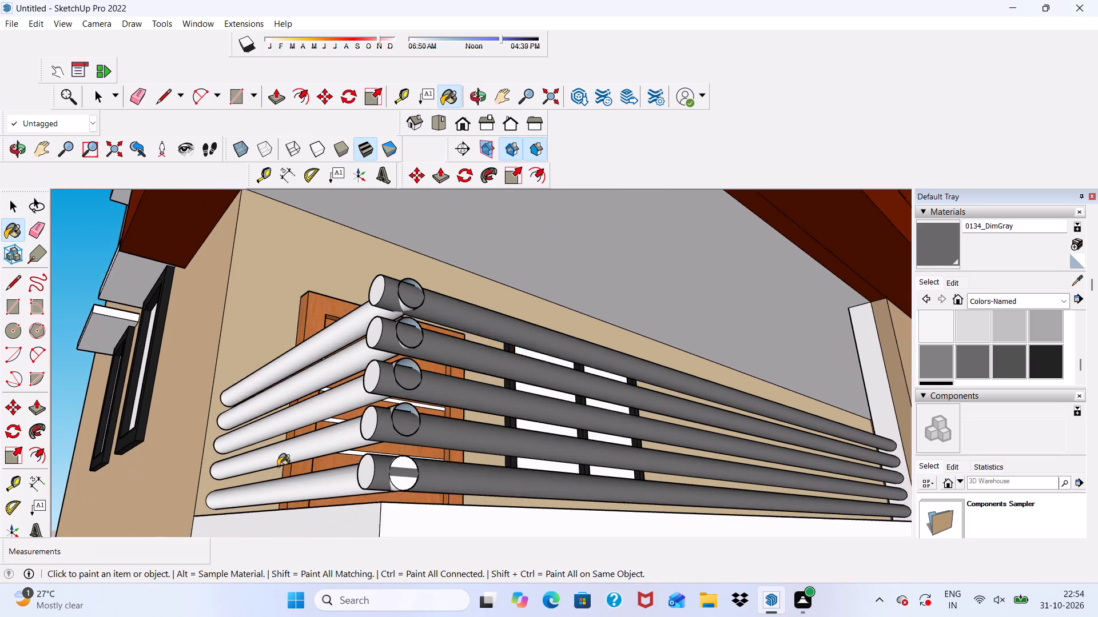
pyautogui.scroll(1, 278, 466)
pyautogui.click(317, 494)
pyautogui.click(312, 451)
pyautogui.click(304, 396)
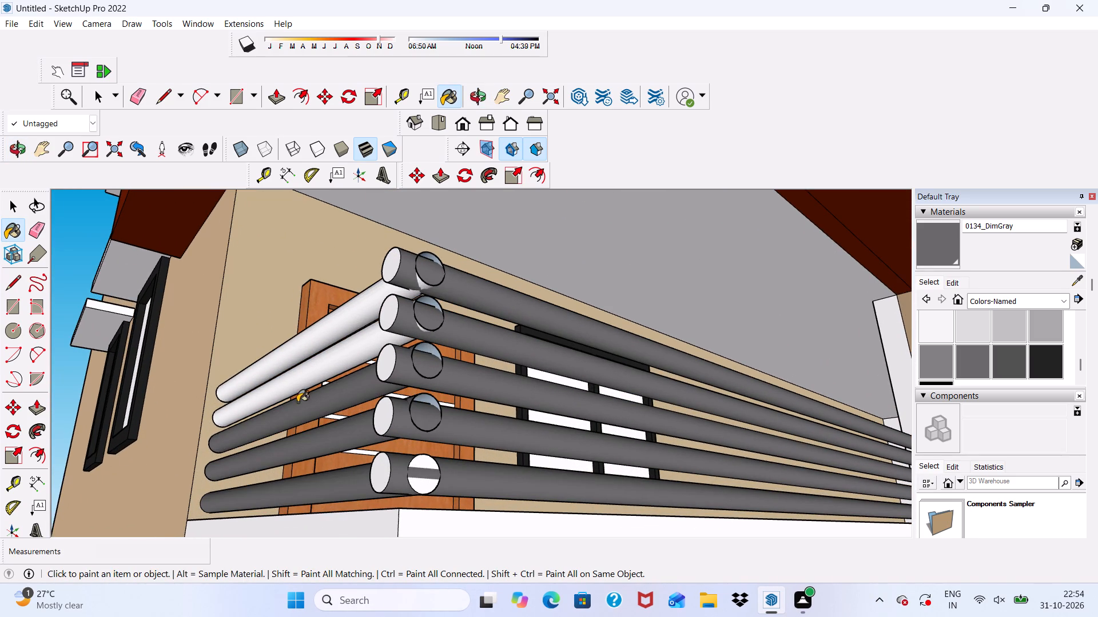
pyautogui.click(296, 375)
pyautogui.click(304, 342)
# Paint the round pipe ends at the railing corner of the third balcony from the top with 0134_DimGray.
pyautogui.moveTo(340, 346); pyautogui.dragTo(459, 350, button='middle')
pyautogui.scroll(-1, 474, 371)
pyautogui.scroll(1, 510, 463)
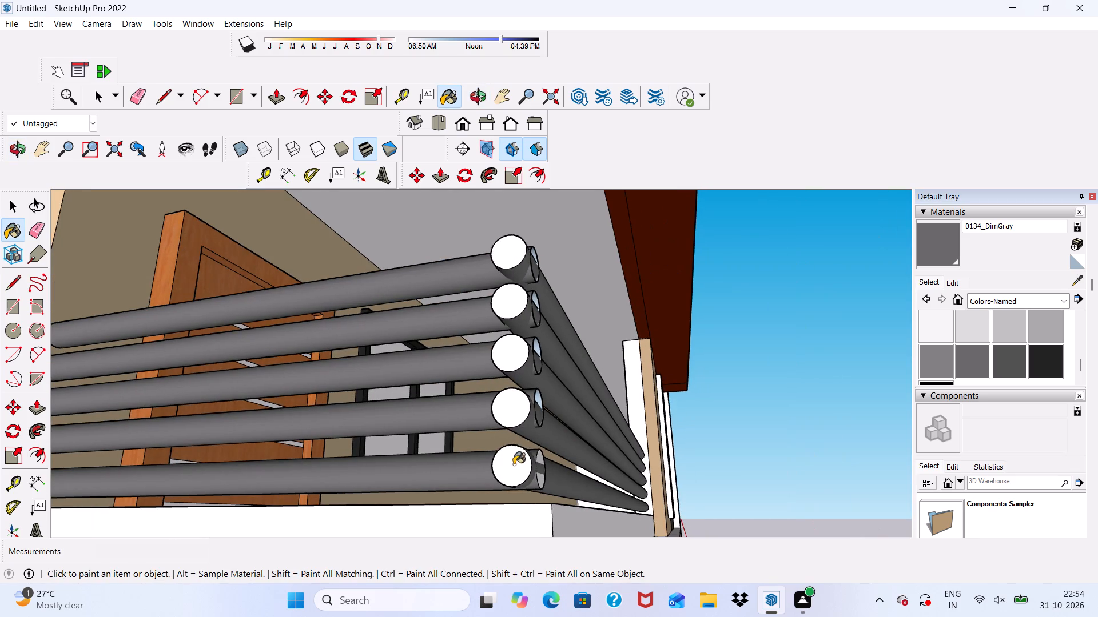
pyautogui.click(514, 464)
pyautogui.click(512, 400)
pyautogui.click(506, 350)
pyautogui.click(508, 306)
pyautogui.click(506, 250)
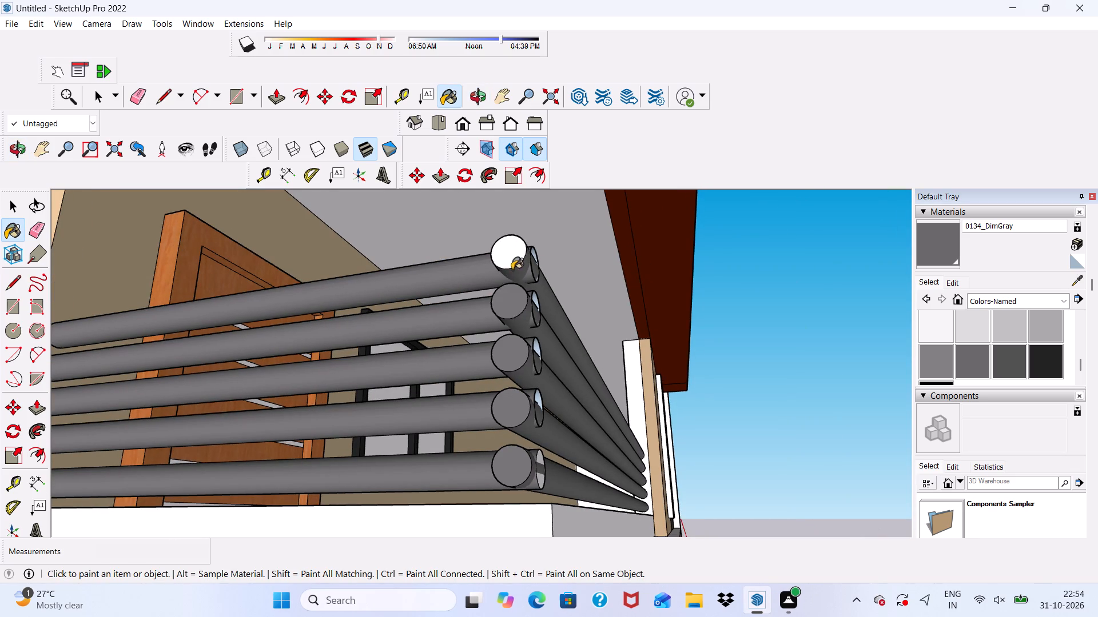
pyautogui.scroll(-11, 516, 287)
pyautogui.moveTo(556, 384); pyautogui.dragTo(408, 382, button='middle')
pyautogui.scroll(-6, 433, 286)
pyautogui.scroll(10, 455, 316)
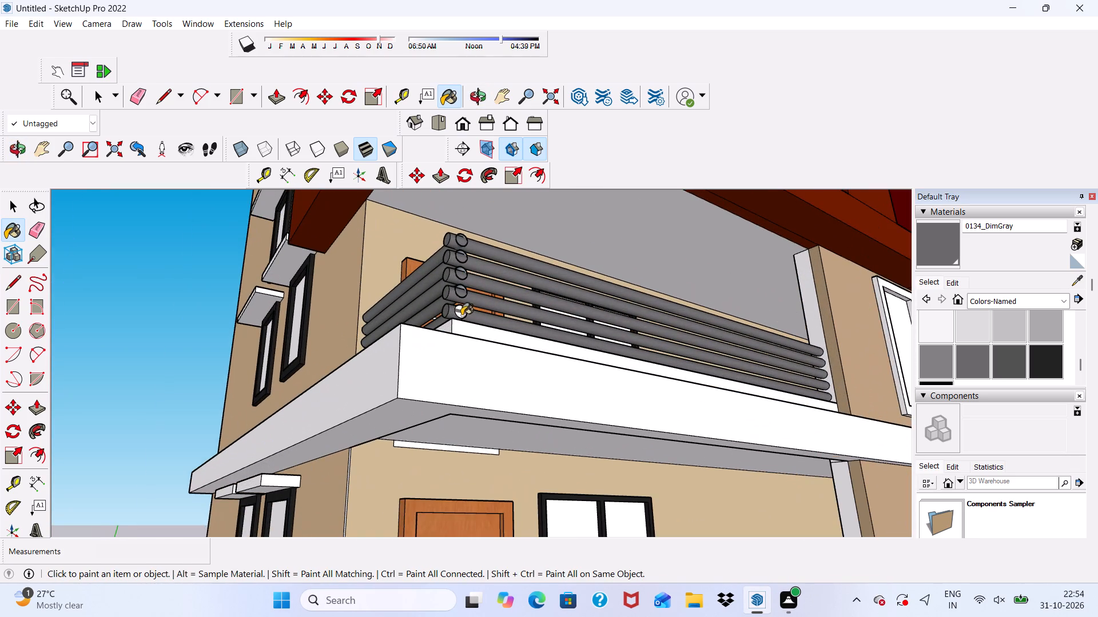
pyautogui.click(460, 312)
# Paint the five front railing pipes of the fourth balcony from the top, above the lower red frame, with 0134_DimGray.
pyautogui.scroll(-15, 463, 326)
pyautogui.scroll(5, 500, 336)
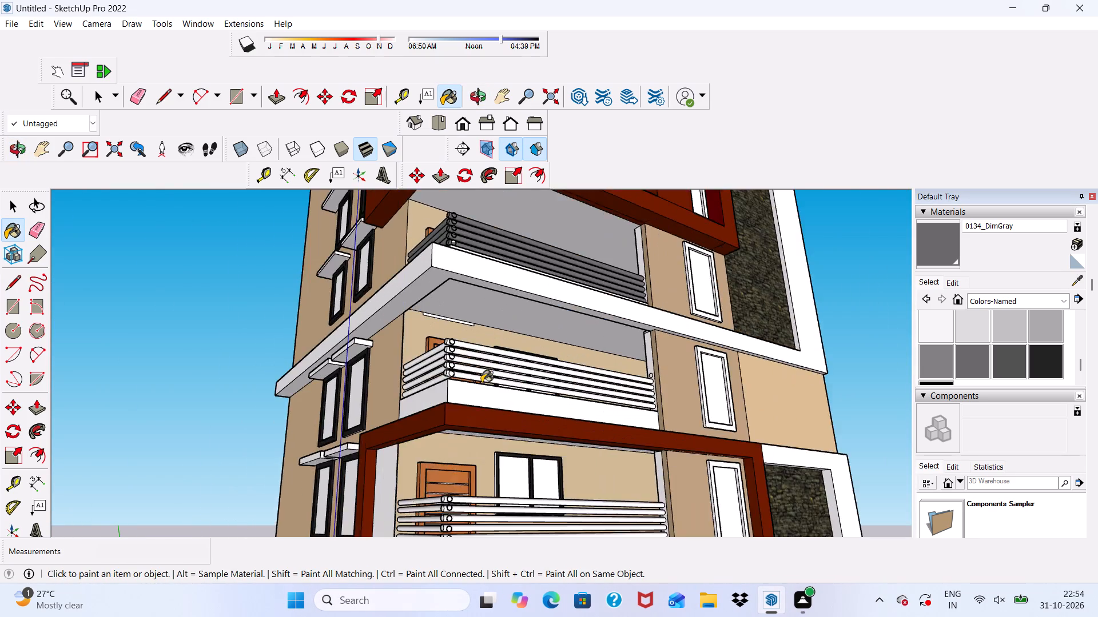
pyautogui.scroll(11, 482, 383)
pyautogui.click(451, 319)
pyautogui.scroll(4, 454, 347)
pyautogui.click(455, 347)
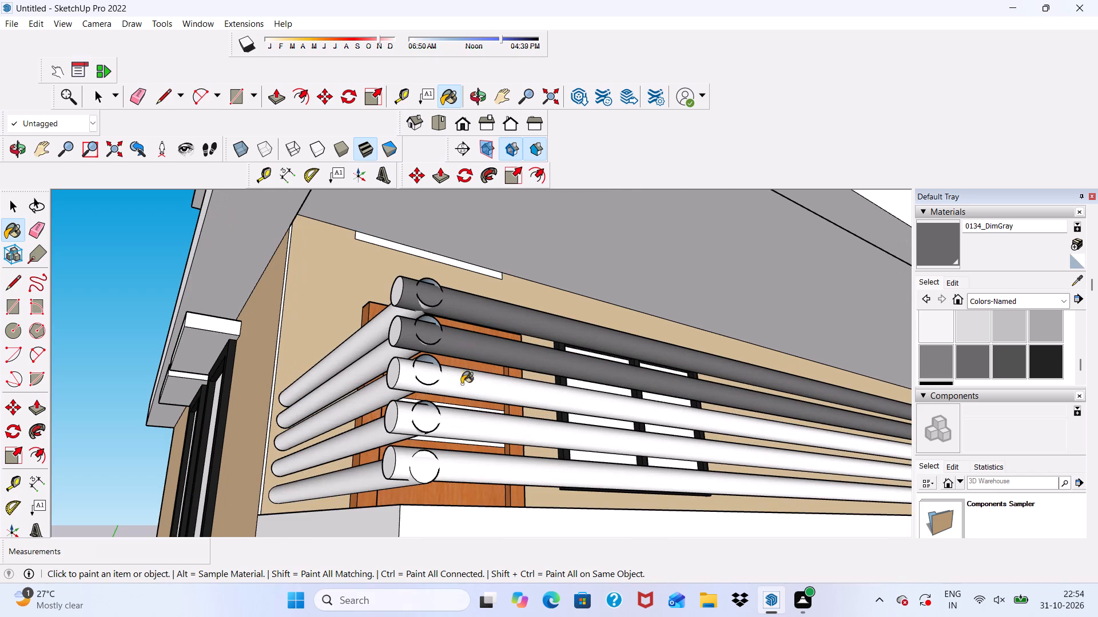
pyautogui.click(466, 391)
pyautogui.click(466, 428)
pyautogui.click(470, 471)
# Paint the five side railing pipes of the fourth balcony from the top with 0134_DimGray.
pyautogui.scroll(-1, 466, 474)
pyautogui.moveTo(466, 474); pyautogui.dragTo(598, 474, button='middle')
pyautogui.scroll(2, 503, 480)
pyautogui.click(485, 468)
pyautogui.click(467, 420)
pyautogui.moveTo(453, 379); pyautogui.dragTo(453, 374)
pyautogui.click(437, 316)
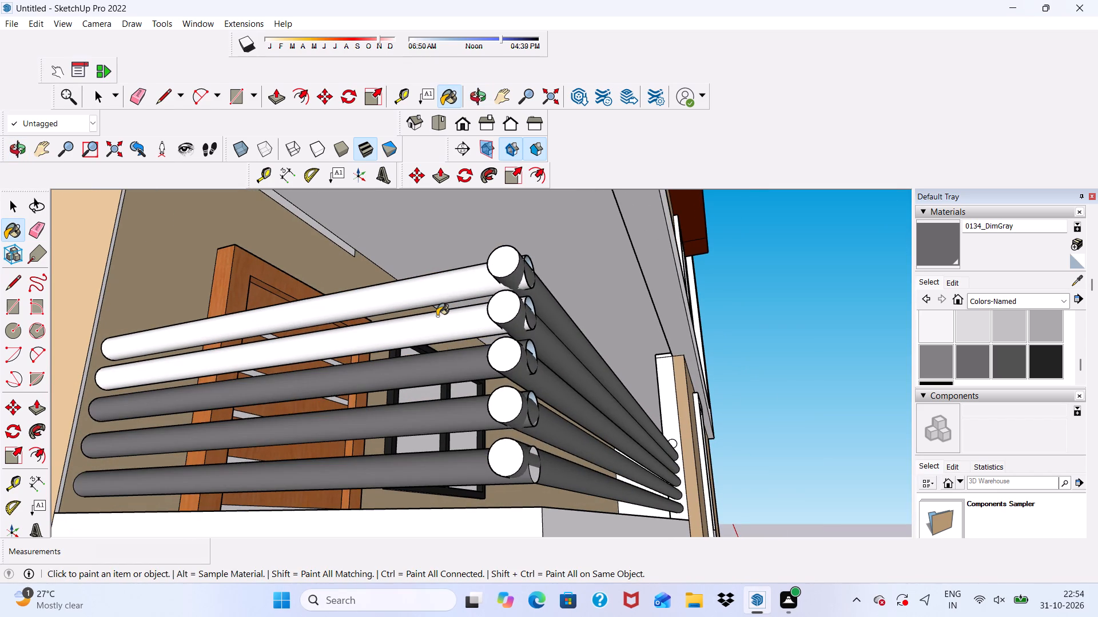
pyautogui.click(443, 290)
# Paint the round pipe ends at the railing corner of the fourth balcony from the top with 0134_DimGray.
pyautogui.click(508, 265)
pyautogui.click(508, 319)
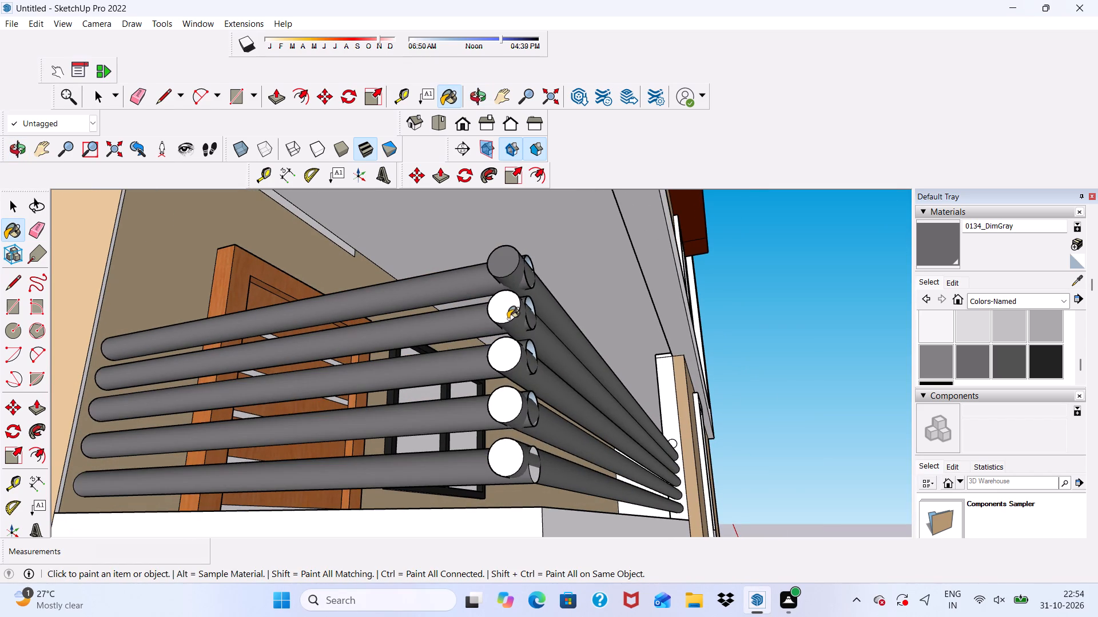
pyautogui.click(506, 358)
pyautogui.click(503, 402)
pyautogui.click(507, 456)
pyautogui.scroll(-3, 564, 427)
pyautogui.moveTo(580, 456); pyautogui.dragTo(460, 463, button='middle')
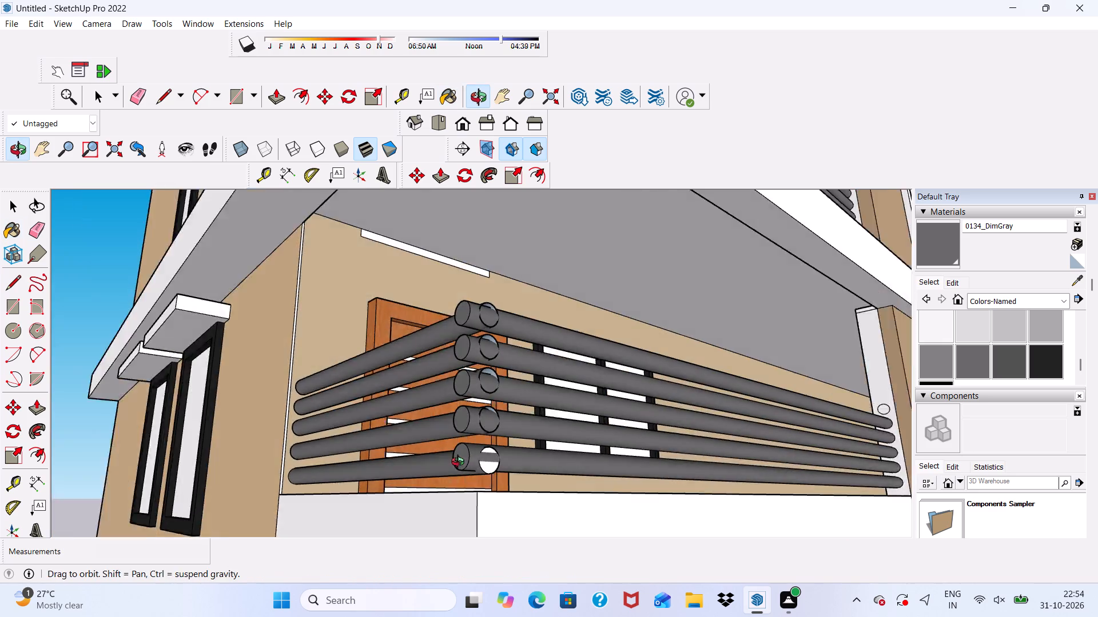
pyautogui.moveTo(460, 463); pyautogui.dragTo(455, 462, button='middle')
pyautogui.scroll(-6, 453, 345)
pyautogui.scroll(7, 472, 403)
pyautogui.scroll(-1, 474, 405)
pyautogui.scroll(2, 462, 415)
pyautogui.click(462, 415)
pyautogui.click(457, 404)
# Paint the upper four front railing pipes of the fifth balcony from the top, inside the lower red frame, with 0134_DimGray.
pyautogui.scroll(-5, 455, 398)
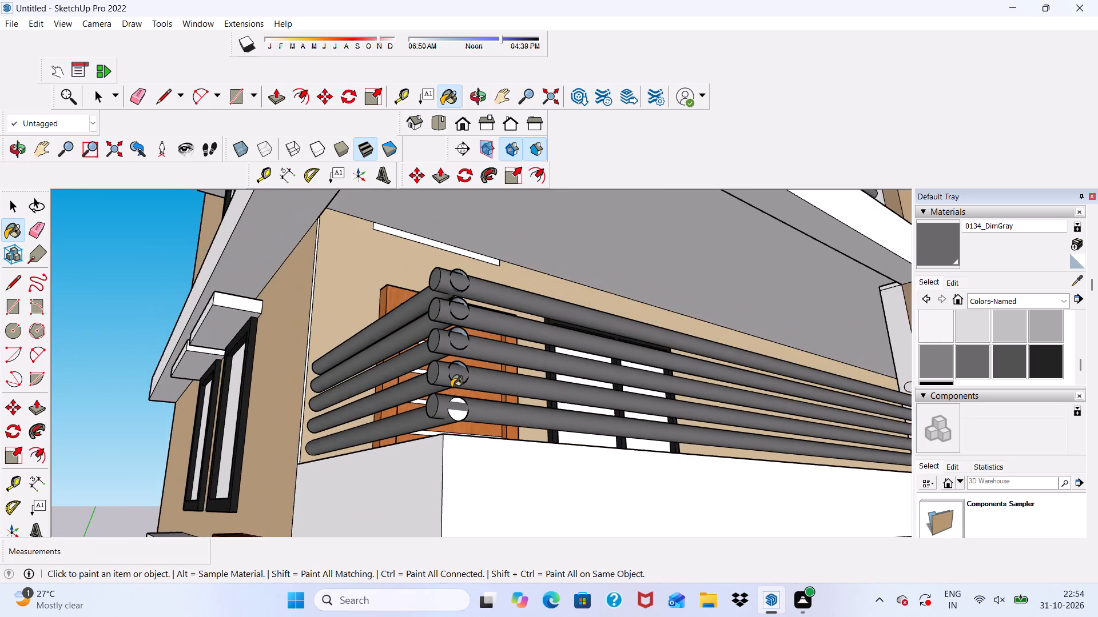
pyautogui.scroll(-12, 456, 293)
pyautogui.scroll(2, 516, 403)
pyautogui.scroll(-6, 476, 275)
pyautogui.scroll(2, 518, 403)
pyautogui.scroll(-1, 541, 443)
pyautogui.moveTo(542, 444); pyautogui.dragTo(622, 419, button='middle')
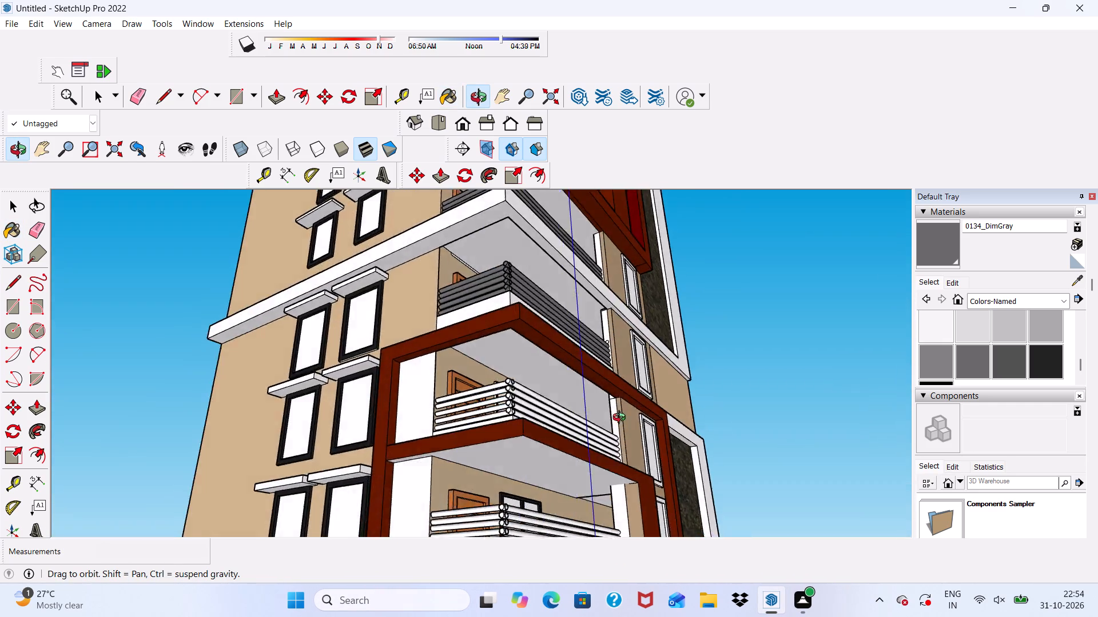
pyautogui.moveTo(622, 419); pyautogui.dragTo(437, 496, button='middle')
pyautogui.scroll(-9, 519, 348)
pyautogui.moveTo(543, 410); pyautogui.dragTo(578, 418, button='middle')
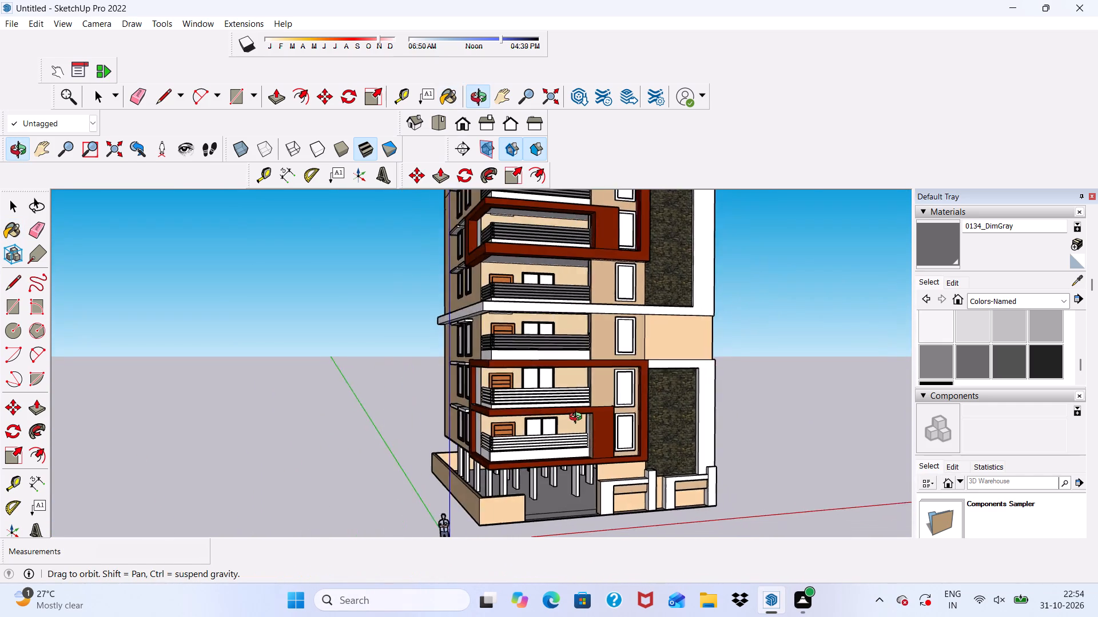
pyautogui.moveTo(578, 418); pyautogui.dragTo(532, 464, button='middle')
pyautogui.scroll(15, 508, 439)
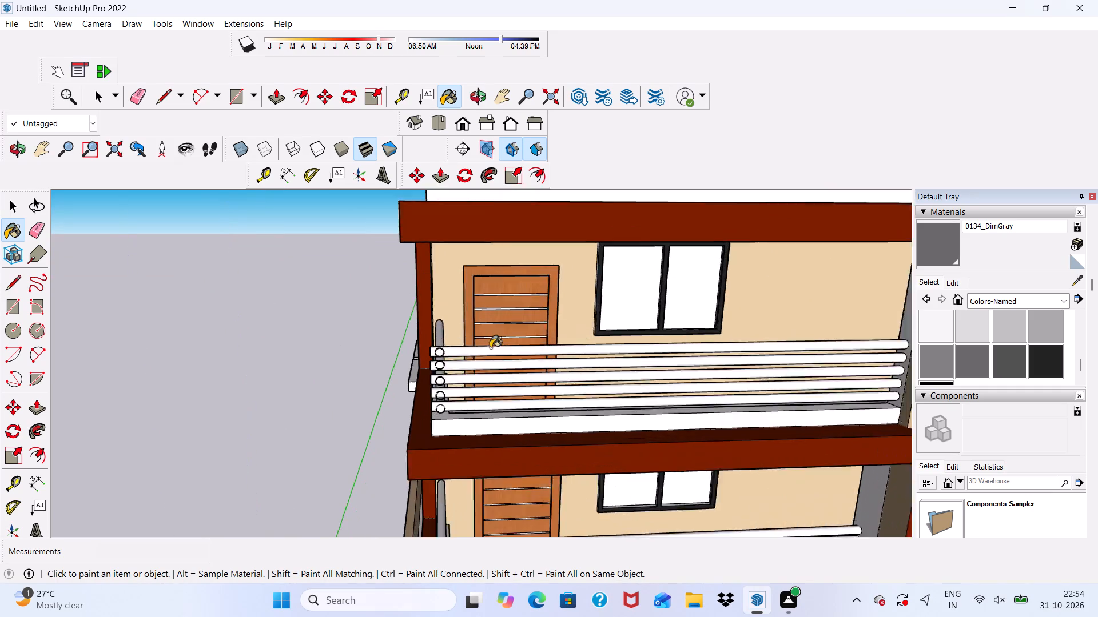
pyautogui.scroll(1, 490, 348)
pyautogui.click(480, 349)
pyautogui.click(478, 372)
pyautogui.click(475, 389)
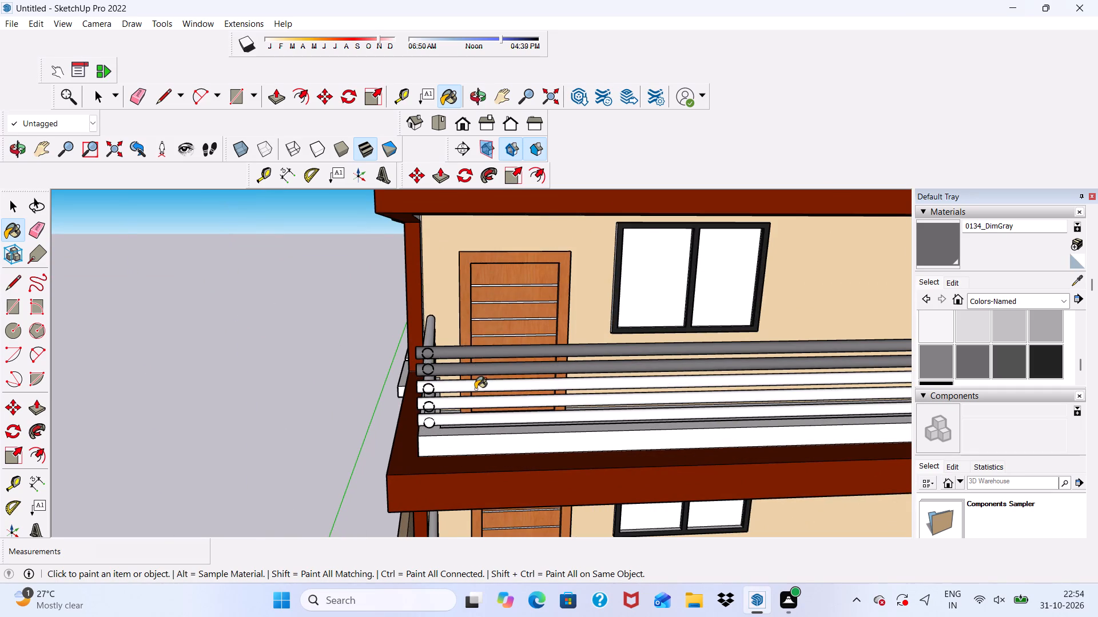
pyautogui.click(474, 406)
pyautogui.click(478, 425)
# Paint the five side railing pipes of the fifth balcony from the top with 0134_DimGray.
pyautogui.scroll(4, 395, 417)
pyautogui.scroll(-1, 415, 405)
pyautogui.moveTo(417, 407); pyautogui.dragTo(546, 387, button='middle')
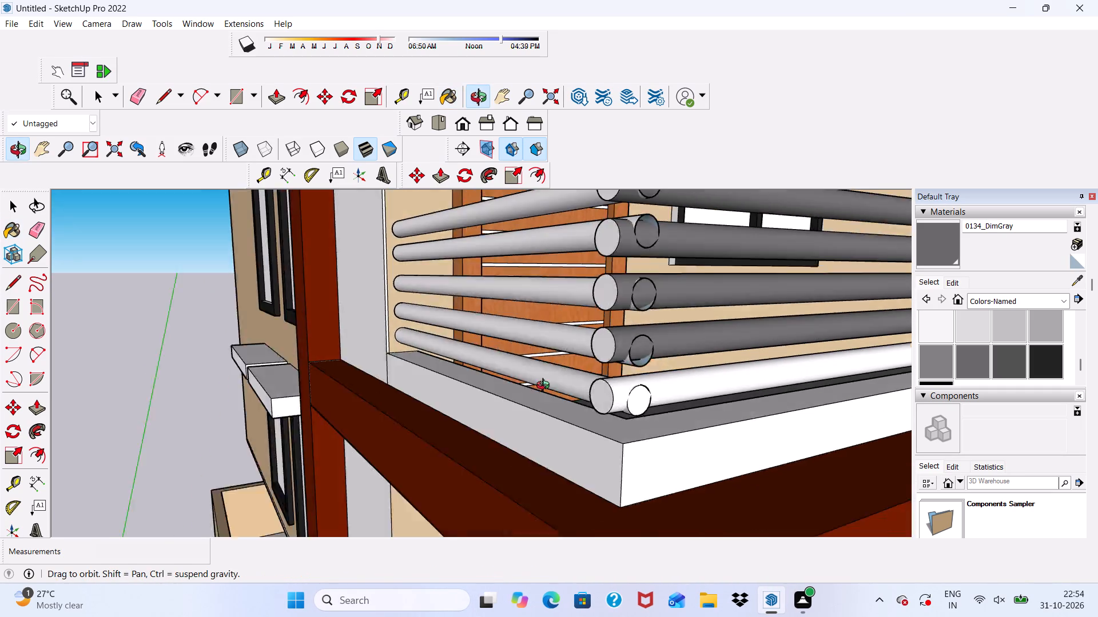
pyautogui.moveTo(546, 387); pyautogui.dragTo(563, 384, button='middle')
pyautogui.click(567, 355)
pyautogui.click(552, 334)
pyautogui.click(560, 298)
pyautogui.scroll(-2, 560, 296)
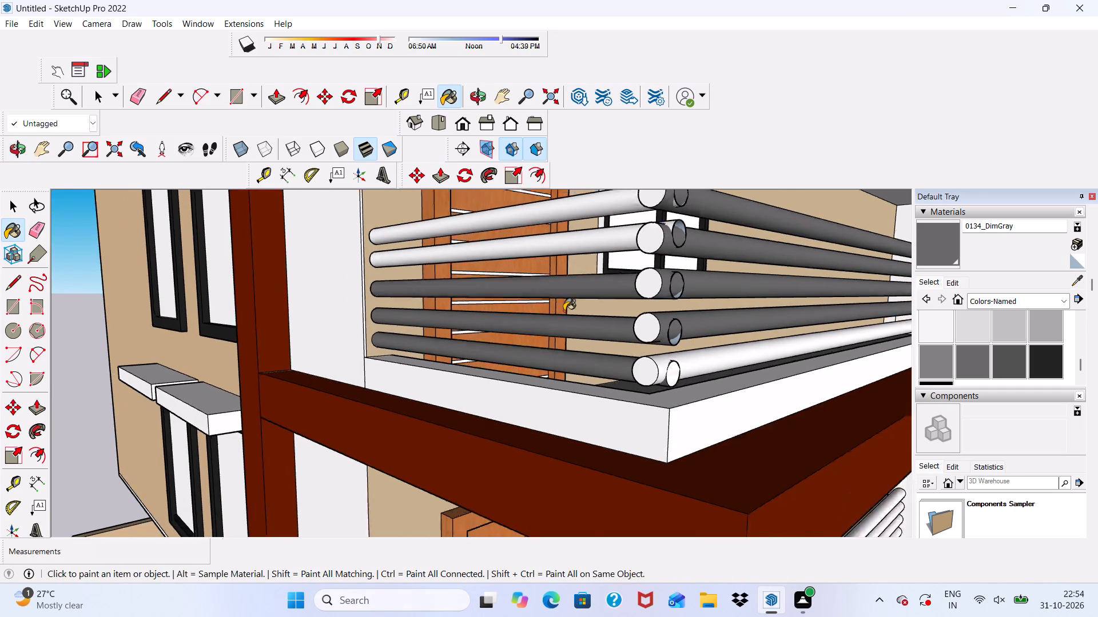
pyautogui.scroll(-4, 564, 311)
pyautogui.scroll(5, 566, 289)
pyautogui.click(574, 262)
pyautogui.click(572, 216)
# Paint the bottom front railing pipe of the fifth balcony from the top with 0134_DimGray.
pyautogui.scroll(-5, 593, 281)
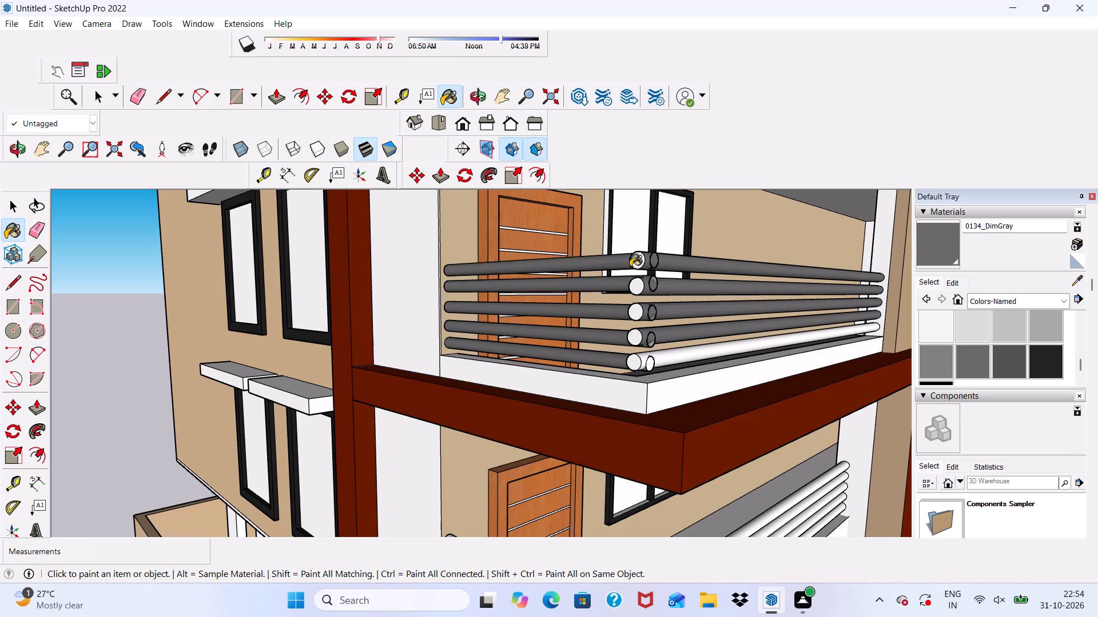
pyautogui.scroll(-7, 602, 279)
pyautogui.moveTo(643, 300); pyautogui.dragTo(457, 309, button='middle')
pyautogui.scroll(1, 459, 315)
pyautogui.scroll(-3, 459, 315)
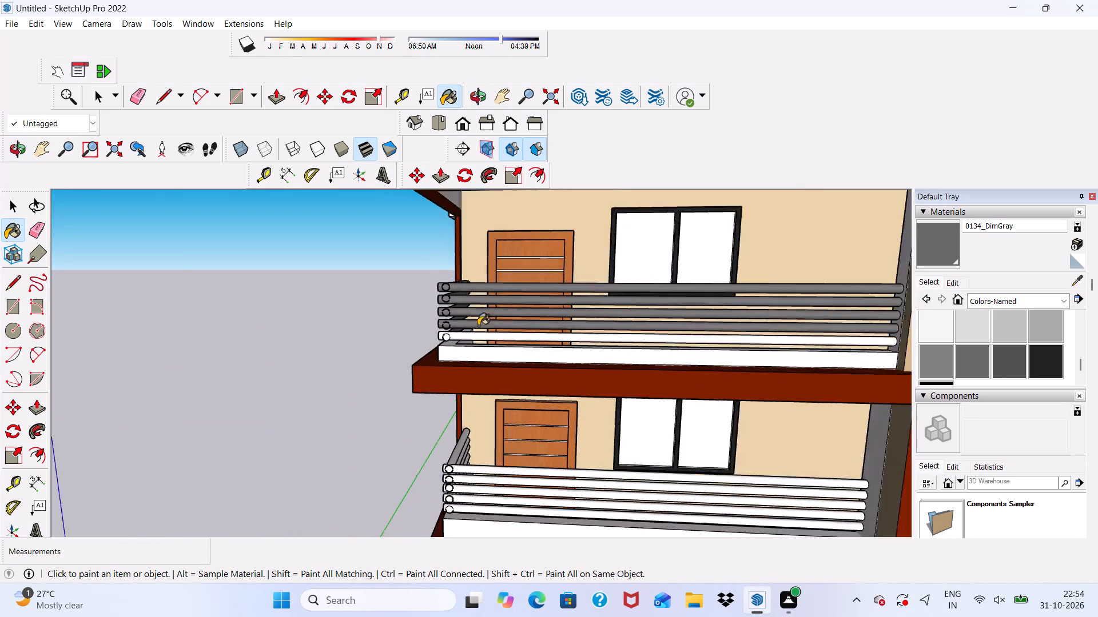
pyautogui.scroll(-2, 478, 326)
pyautogui.scroll(4, 548, 415)
pyautogui.scroll(-2, 548, 415)
pyautogui.scroll(3, 347, 217)
pyautogui.scroll(1, 463, 344)
pyautogui.click(482, 356)
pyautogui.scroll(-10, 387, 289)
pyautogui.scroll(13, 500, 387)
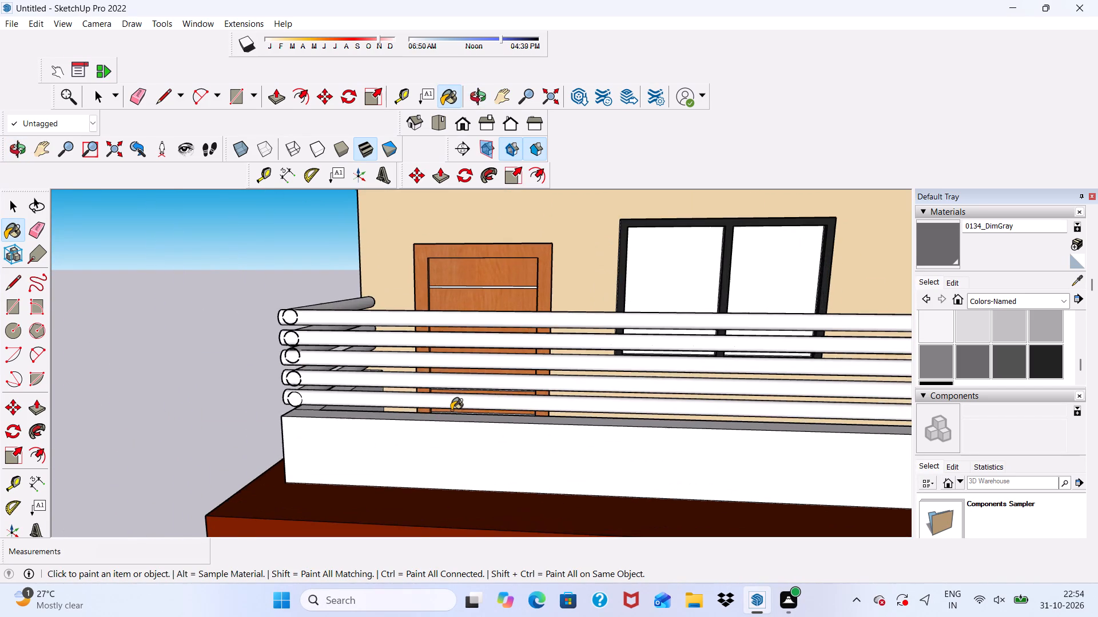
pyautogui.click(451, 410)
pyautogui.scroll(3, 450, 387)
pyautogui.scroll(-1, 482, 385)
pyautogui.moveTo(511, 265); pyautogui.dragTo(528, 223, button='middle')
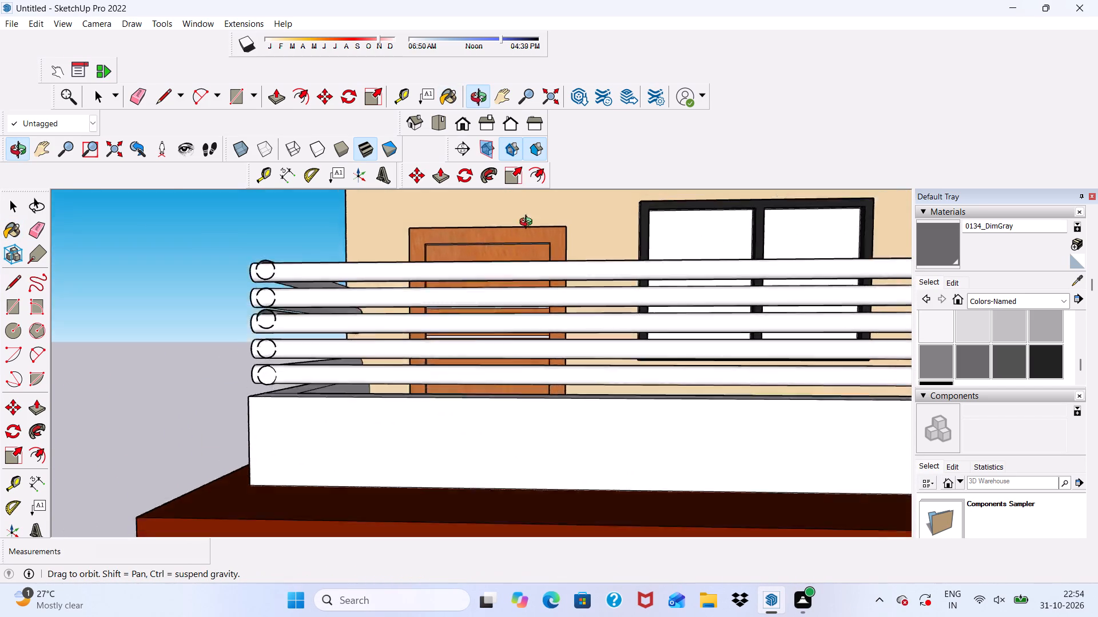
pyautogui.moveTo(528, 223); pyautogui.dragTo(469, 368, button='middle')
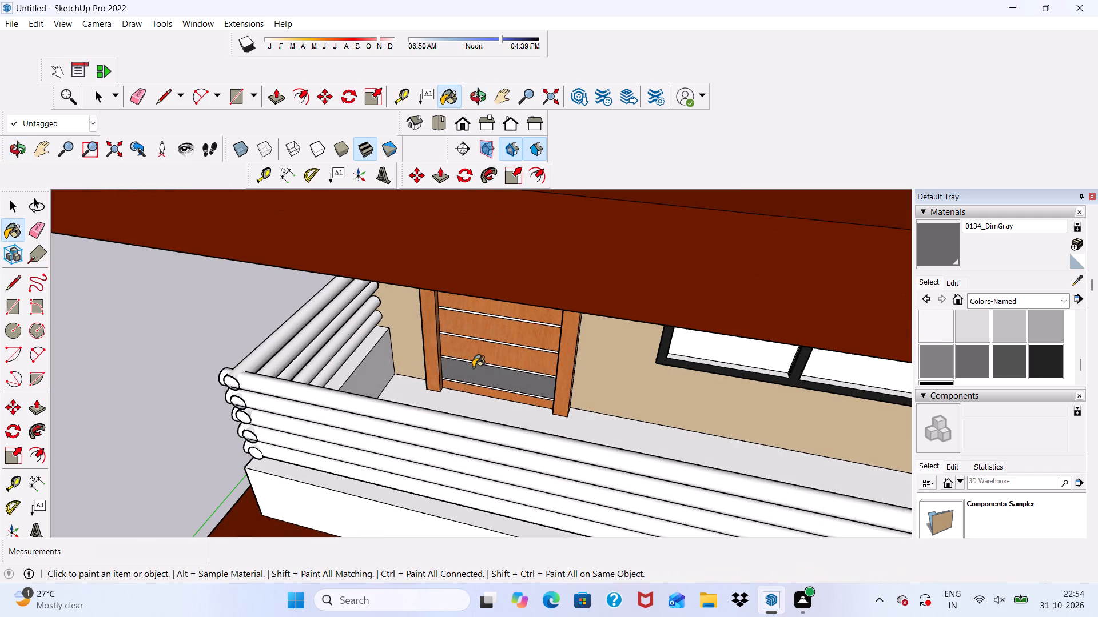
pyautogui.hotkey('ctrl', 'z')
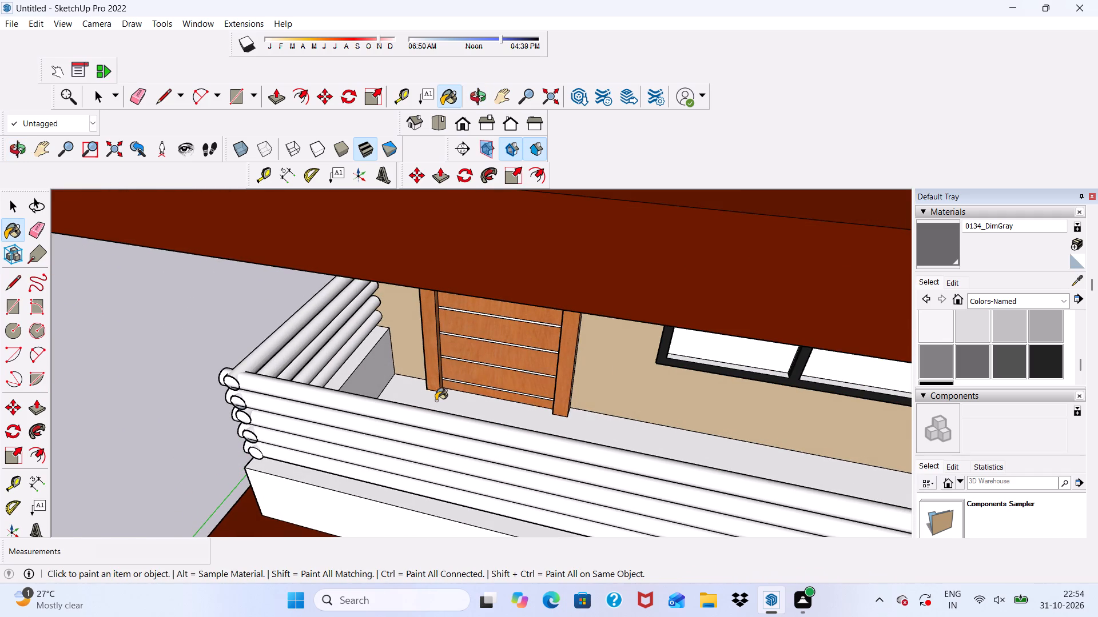
# Paint the five front railing pipes of the lowest balcony, inside the lower red frame, with 0134_DimGray.
pyautogui.scroll(5, 436, 400)
pyautogui.click(395, 460)
pyautogui.scroll(-11, 402, 471)
pyautogui.scroll(3, 404, 399)
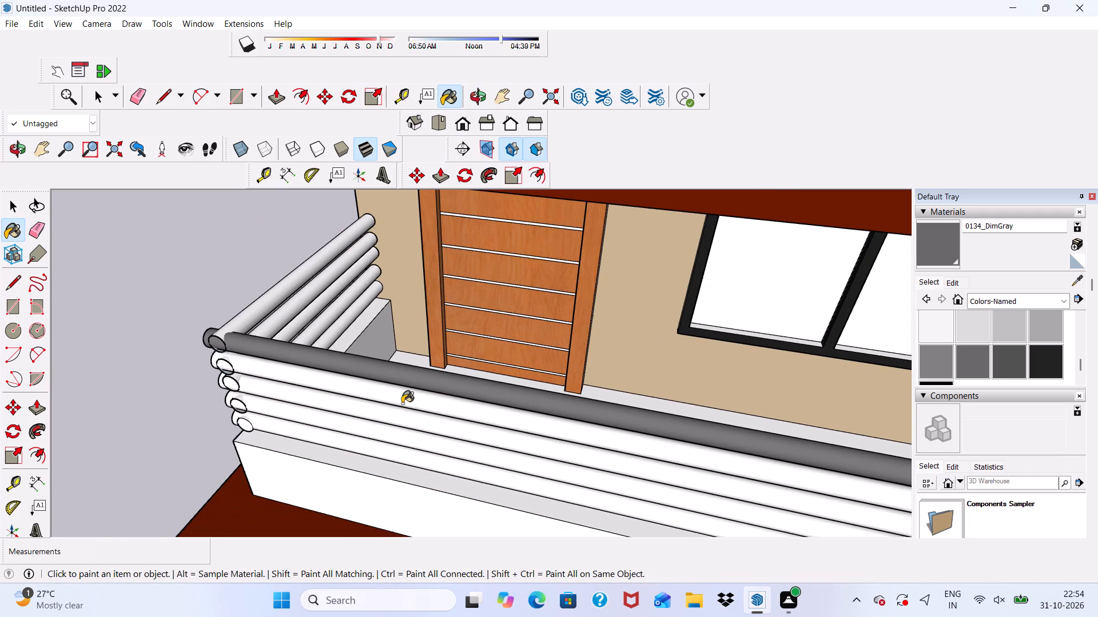
pyautogui.click(402, 403)
pyautogui.click(396, 423)
pyautogui.click(400, 442)
pyautogui.click(401, 460)
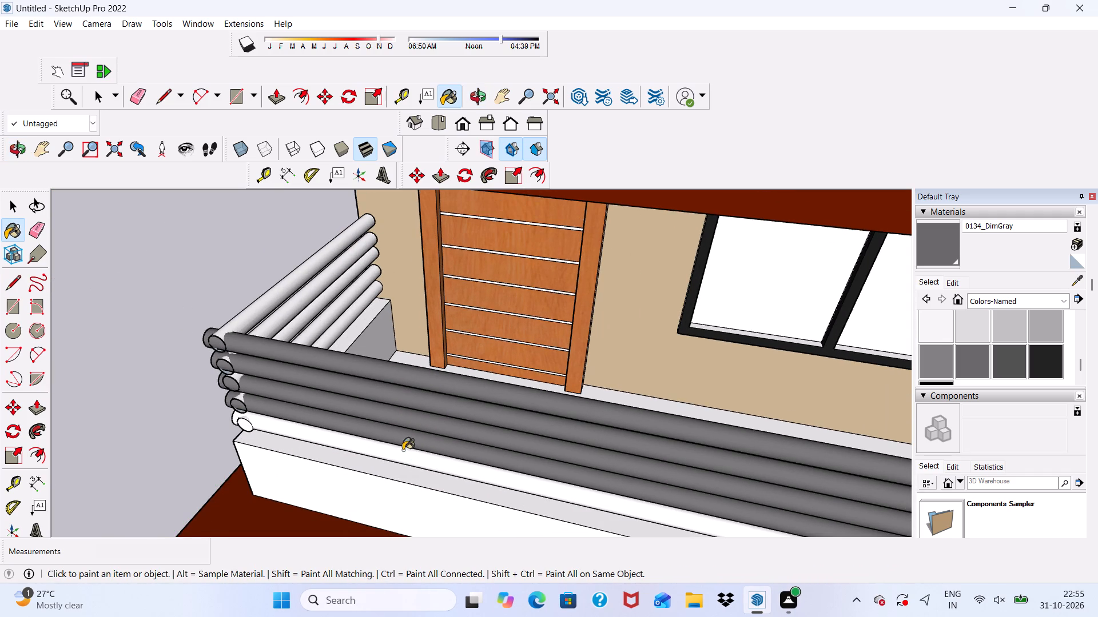
# Paint the five side railing pipes of the lowest balcony with 0134_DimGray.
pyautogui.scroll(-1, 396, 449)
pyautogui.moveTo(396, 449); pyautogui.dragTo(717, 375, button='middle')
pyautogui.scroll(1, 580, 358)
pyautogui.click(571, 326)
pyautogui.click(531, 367)
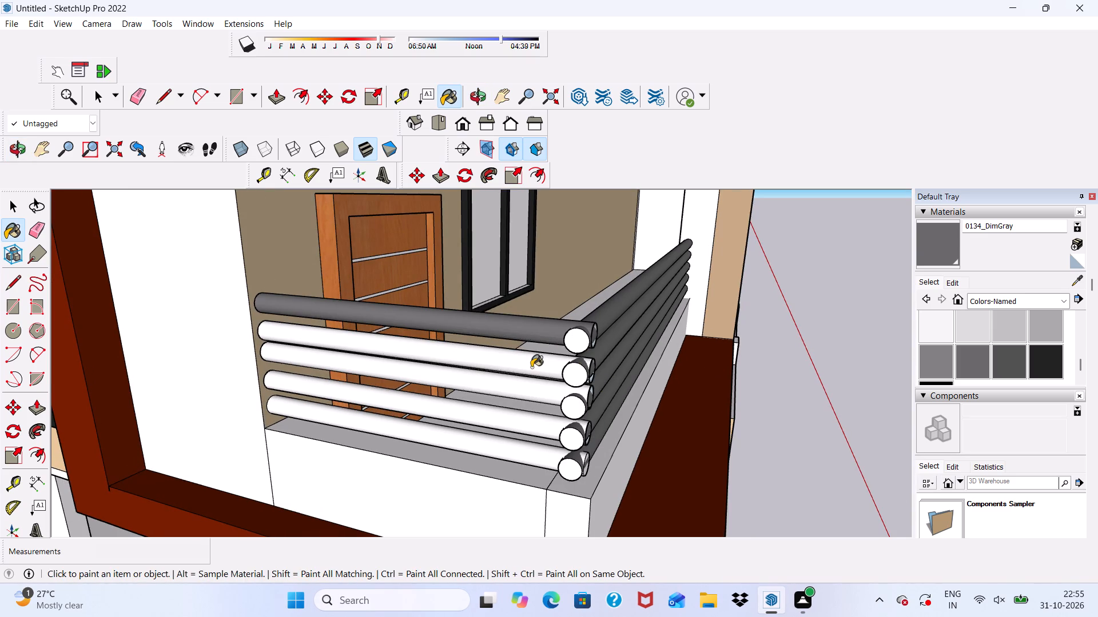
pyautogui.click(534, 390)
pyautogui.click(530, 431)
pyautogui.click(531, 454)
# Paint the round pipe ends at the railing corner of the lowest balcony with 0134_DimGray.
pyautogui.scroll(-5, 548, 394)
pyautogui.moveTo(587, 424); pyautogui.dragTo(567, 394, button='middle')
pyautogui.scroll(4, 564, 390)
pyautogui.click(559, 399)
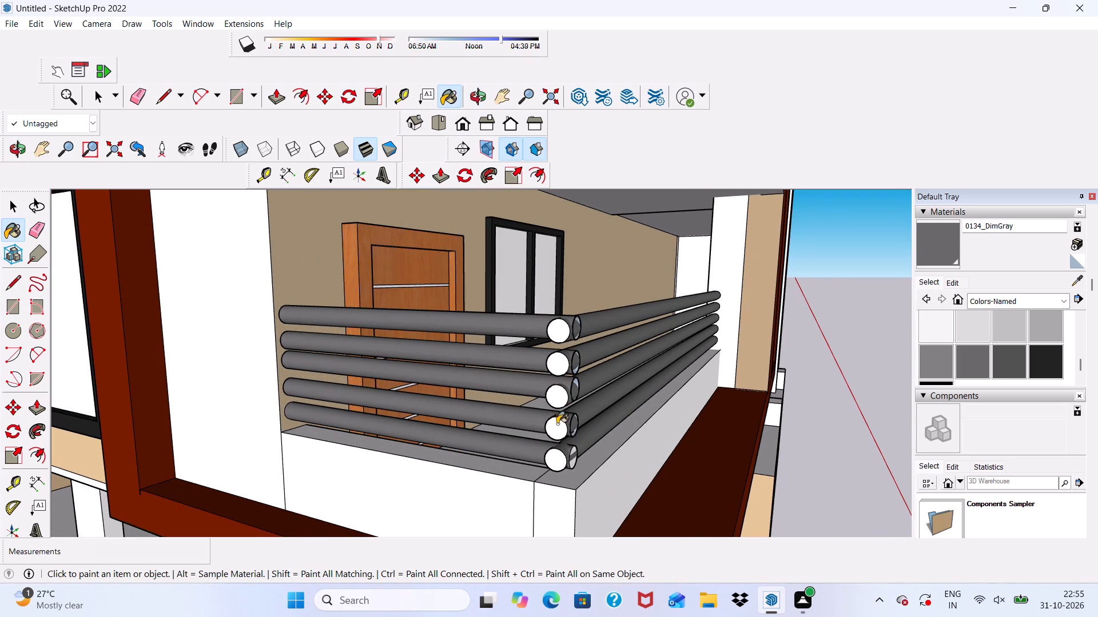
pyautogui.click(557, 424)
pyautogui.click(560, 459)
pyautogui.click(555, 367)
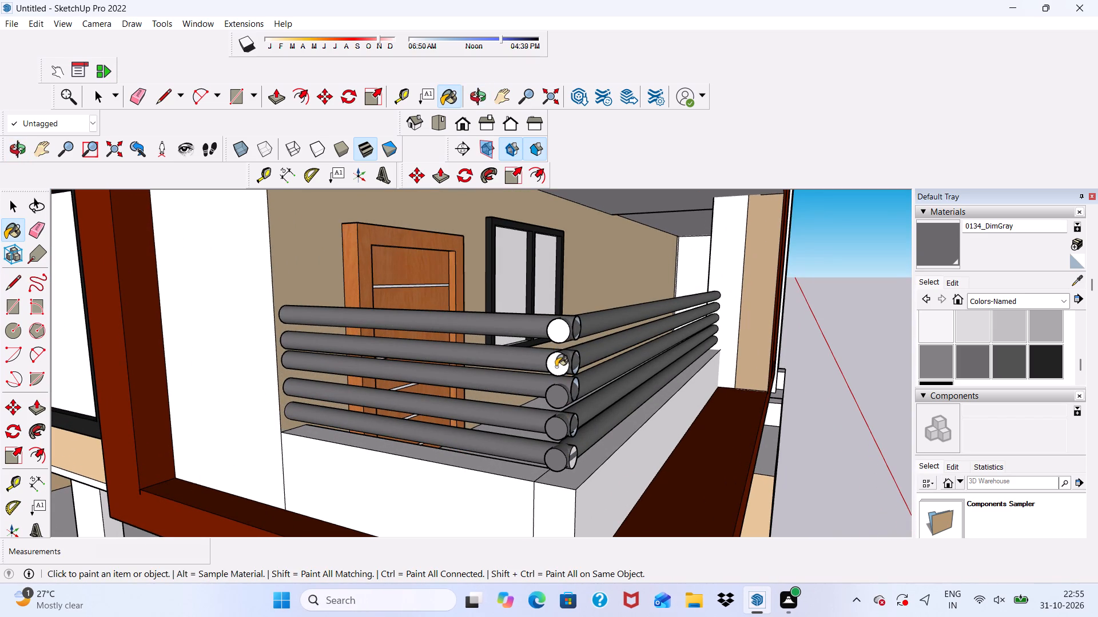
pyautogui.click(556, 334)
pyautogui.moveTo(580, 357); pyautogui.dragTo(498, 328, button='middle')
pyautogui.scroll(2, 510, 322)
pyautogui.click(549, 311)
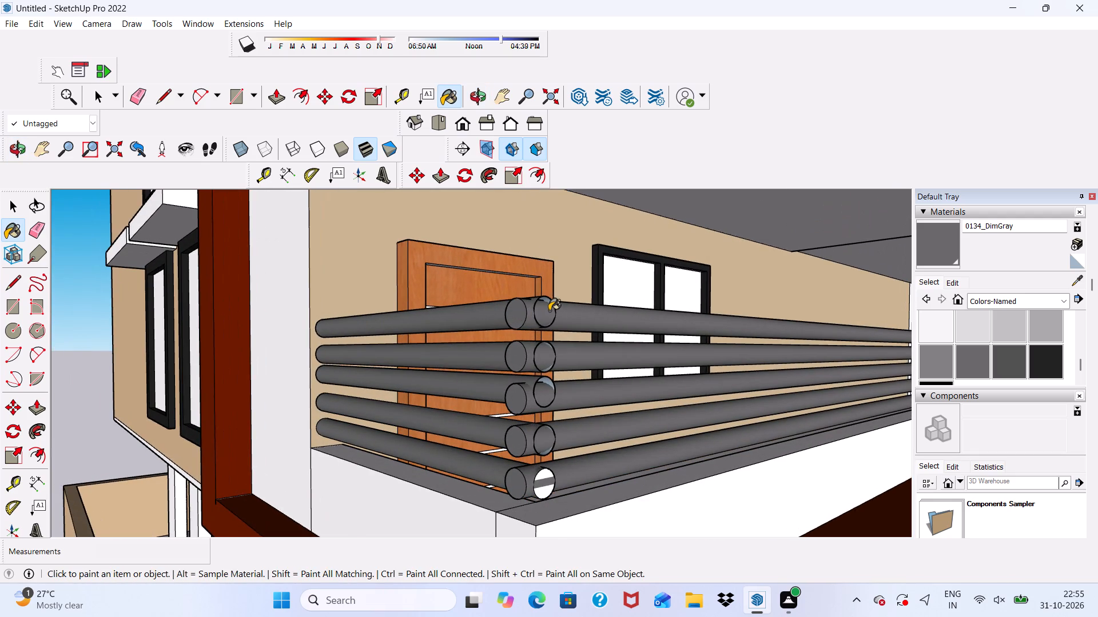
pyautogui.moveTo(544, 385); pyautogui.dragTo(546, 392)
pyautogui.click(549, 482)
pyautogui.click(543, 476)
pyautogui.click(550, 490)
# Examine the building's front facade and its balcony railings from ground level up to the roof.
pyautogui.scroll(-11, 536, 420)
pyautogui.scroll(-7, 589, 263)
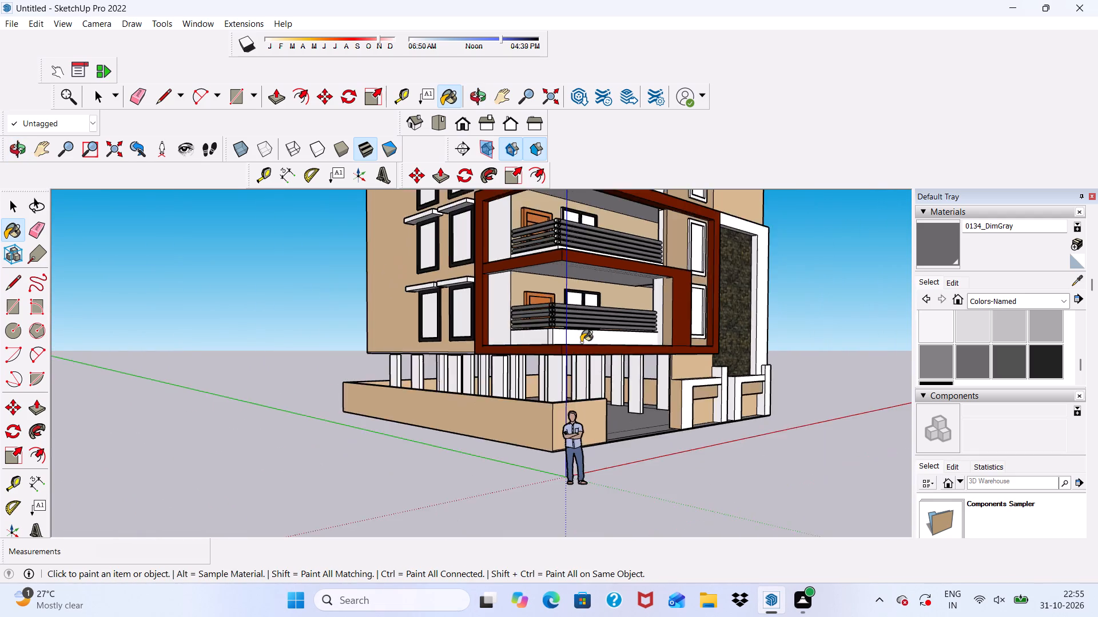
pyautogui.moveTo(581, 343); pyautogui.dragTo(388, 400, button='middle')
pyautogui.scroll(-5, 386, 394)
pyautogui.moveTo(492, 389); pyautogui.dragTo(563, 386, button='middle')
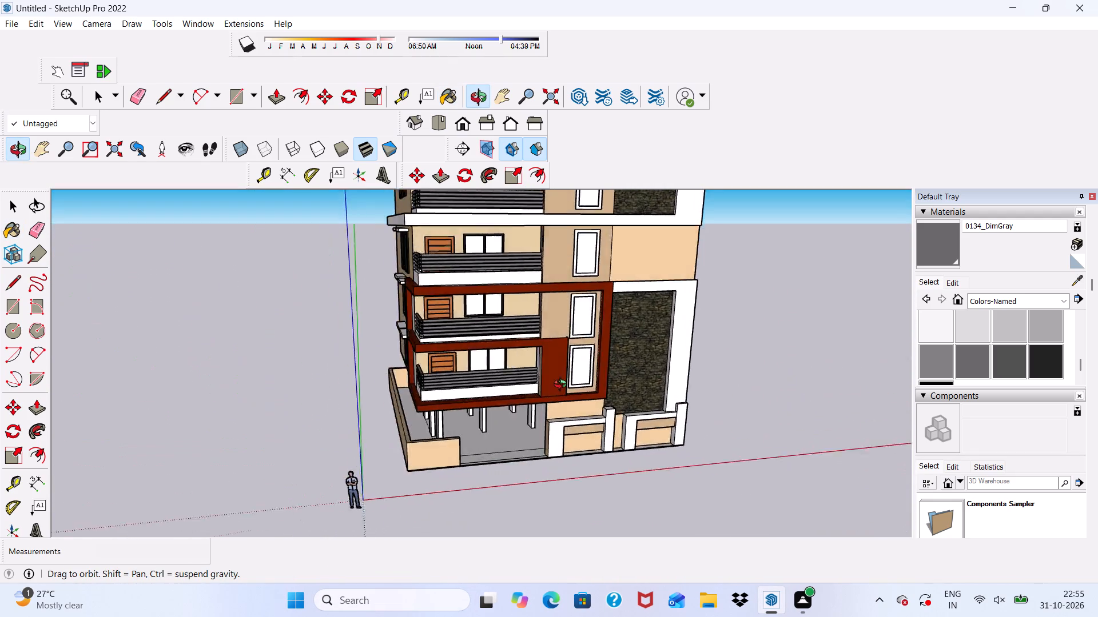
pyautogui.moveTo(563, 386); pyautogui.dragTo(502, 412, button='middle')
pyautogui.scroll(-11, 472, 372)
pyautogui.moveTo(522, 388); pyautogui.dragTo(497, 259, button='middle')
pyautogui.scroll(6, 497, 259)
pyautogui.scroll(-1, 667, 327)
pyautogui.scroll(4, 677, 343)
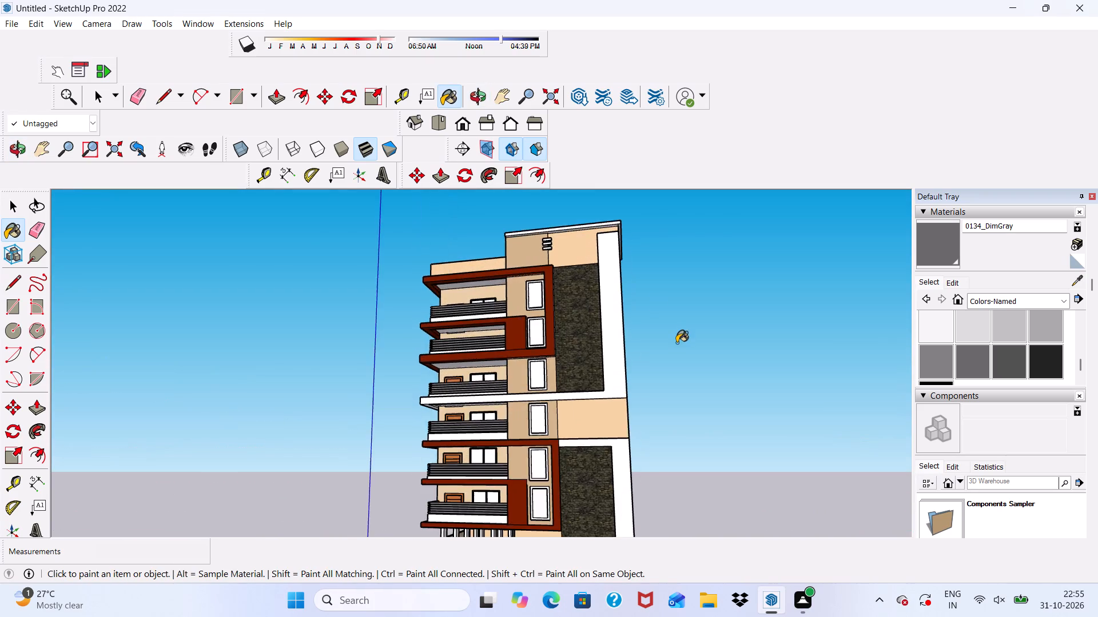
pyautogui.scroll(11, 432, 350)
pyautogui.scroll(-1, 551, 328)
pyautogui.moveTo(550, 329); pyautogui.dragTo(661, 419, button='middle')
pyautogui.scroll(-6, 432, 329)
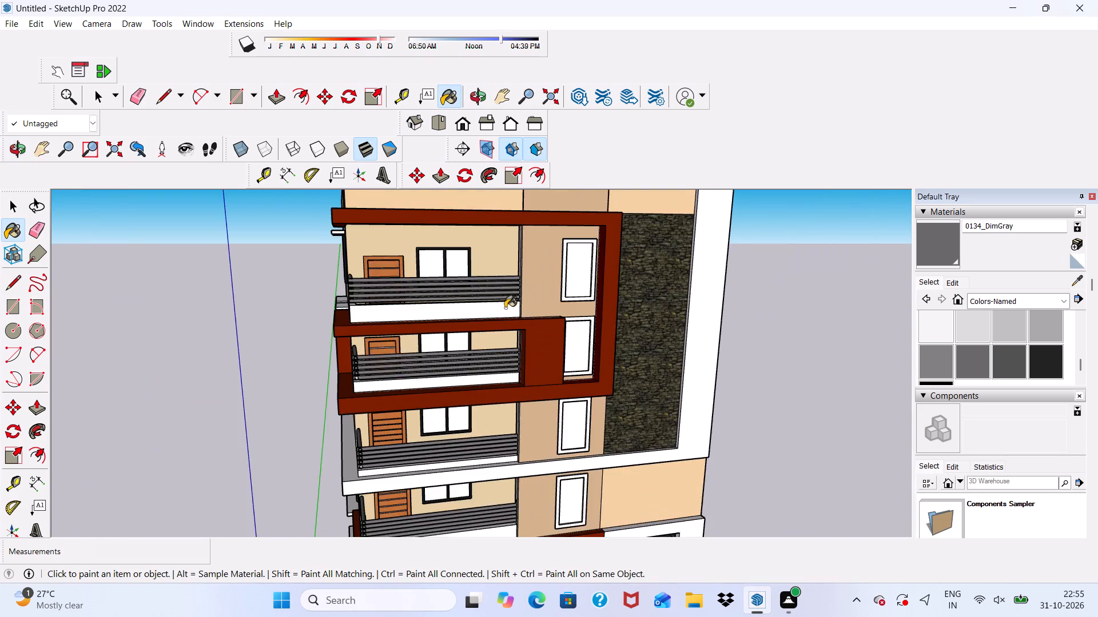
pyautogui.scroll(-2, 505, 308)
pyautogui.scroll(2, 538, 382)
pyautogui.scroll(-1, 538, 382)
pyautogui.moveTo(538, 382); pyautogui.dragTo(539, 396, button='middle')
pyautogui.scroll(4, 490, 376)
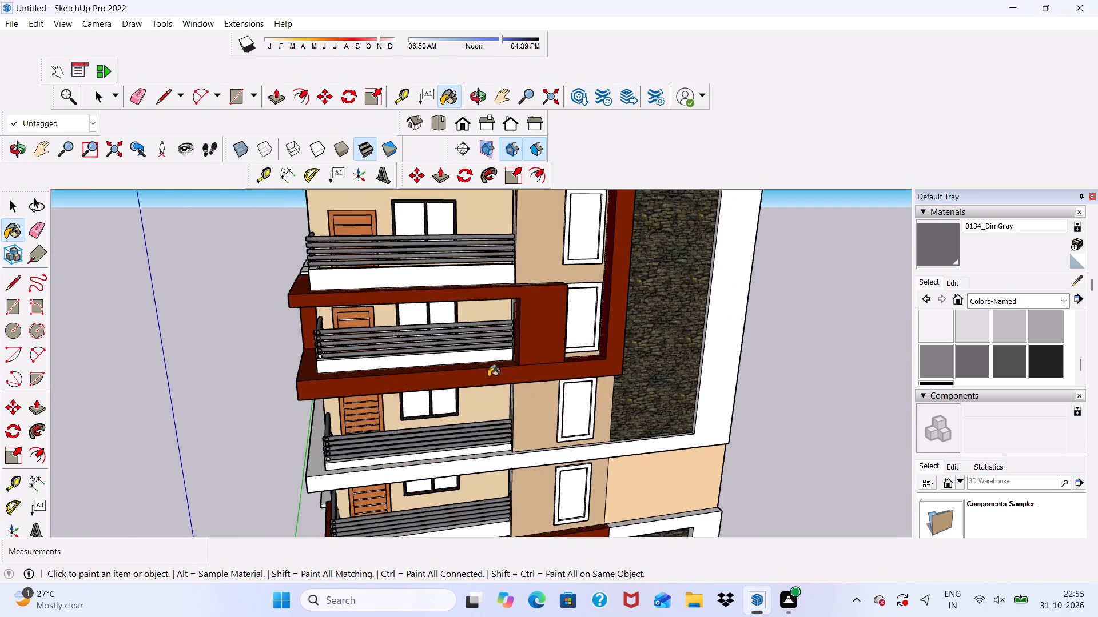
# Examine the front facade and the window side of the building, from the lower floors up to the roof.
pyautogui.scroll(-4, 488, 377)
pyautogui.moveTo(418, 403); pyautogui.dragTo(414, 338, button='middle')
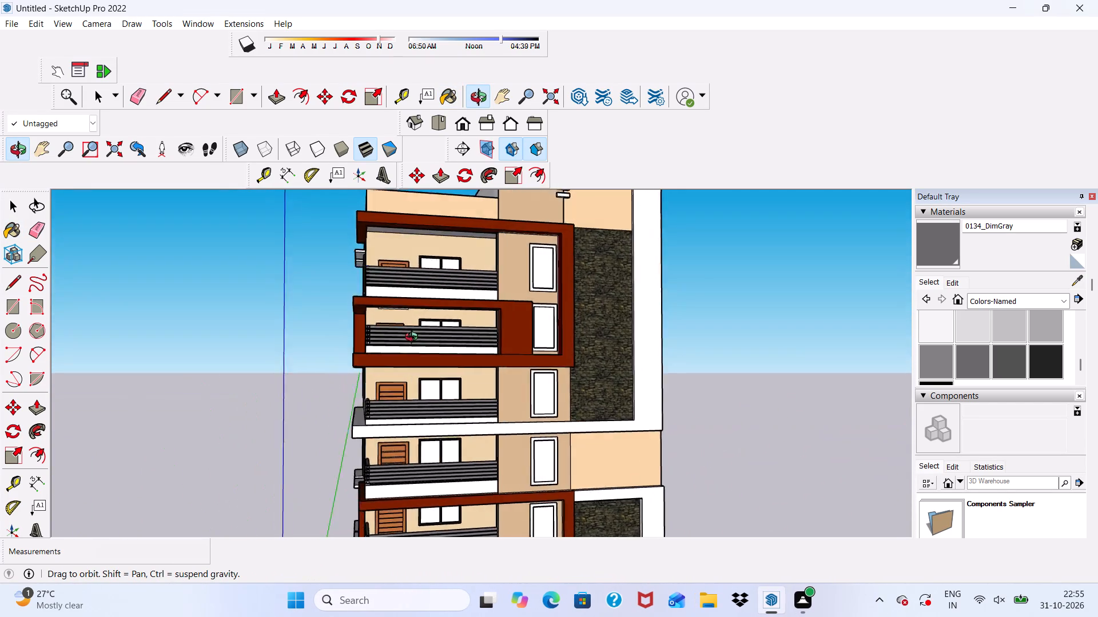
pyautogui.moveTo(414, 338); pyautogui.dragTo(436, 342, button='middle')
pyautogui.scroll(-5, 448, 278)
pyautogui.scroll(2, 503, 341)
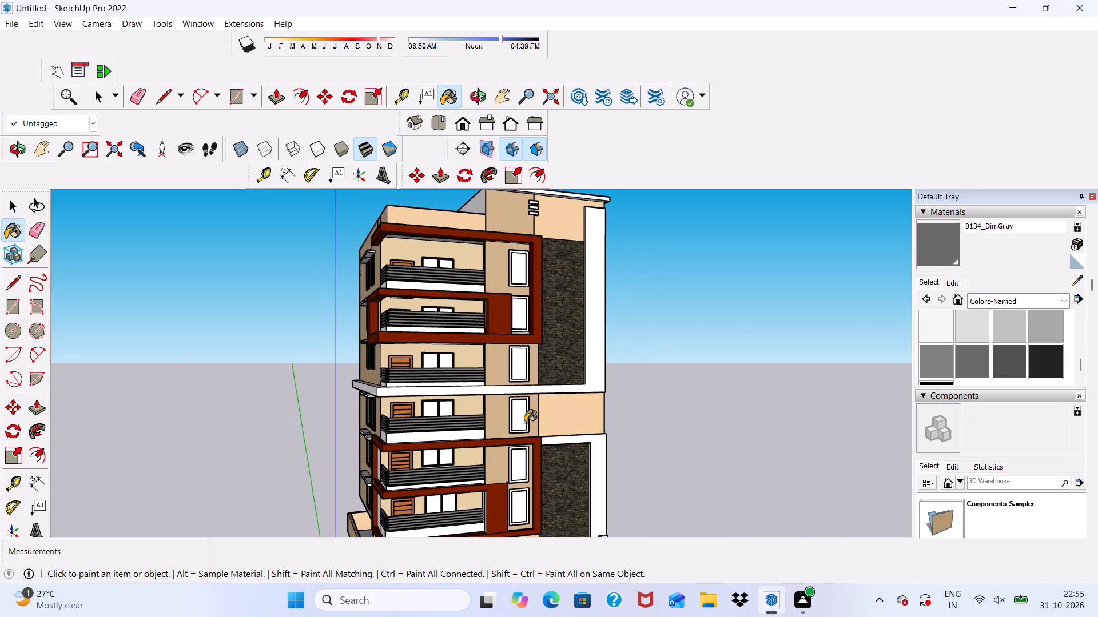
pyautogui.moveTo(535, 446); pyautogui.dragTo(523, 351, button='middle')
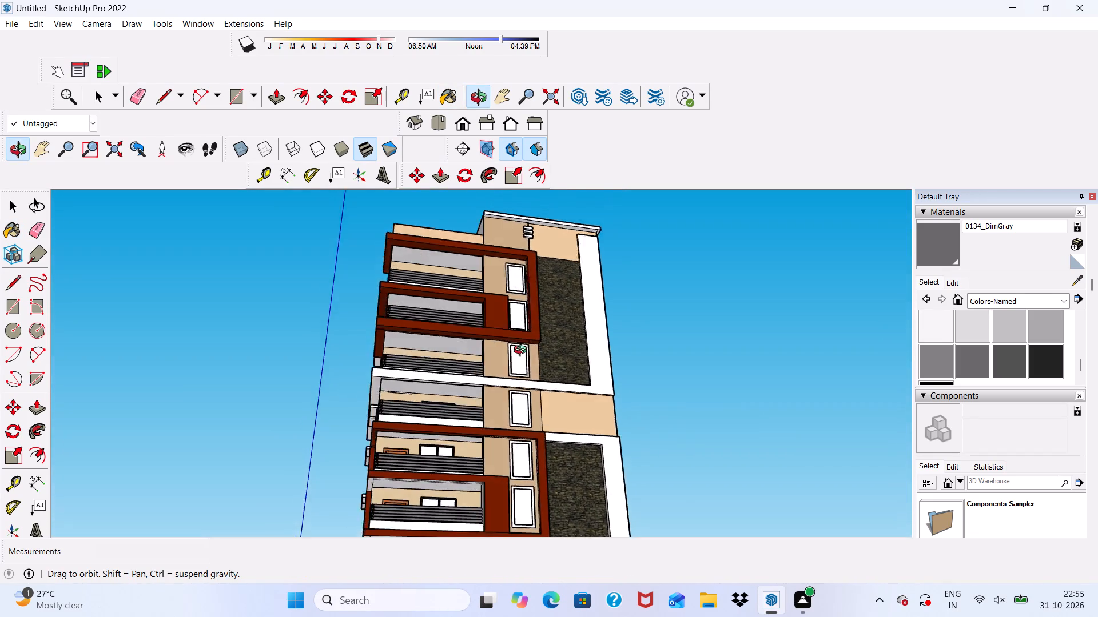
pyautogui.moveTo(523, 351); pyautogui.dragTo(608, 348, button='middle')
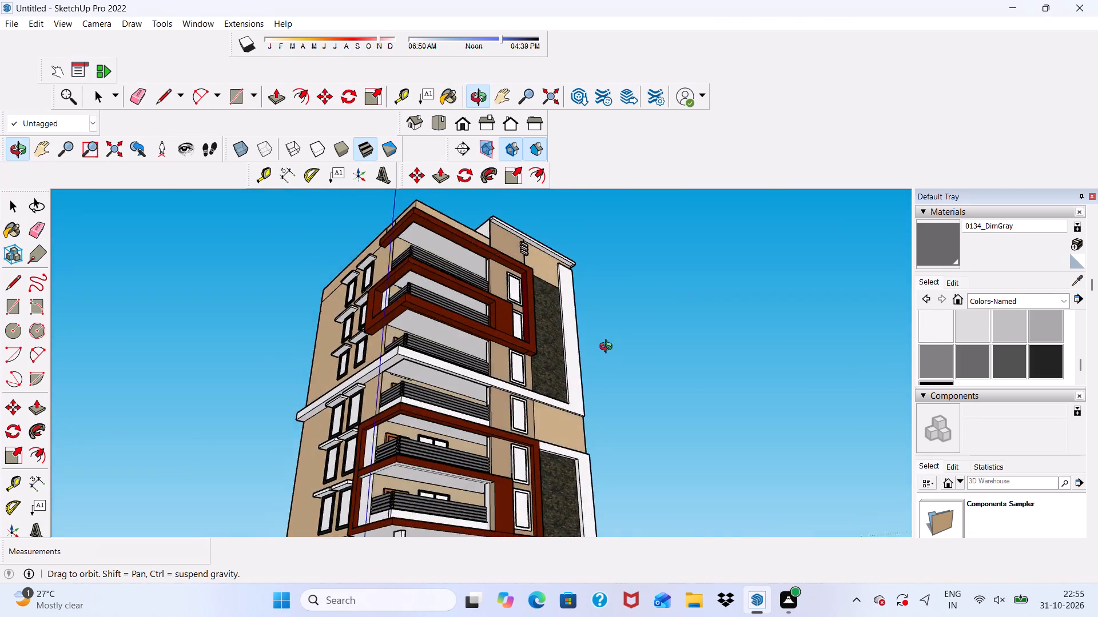
pyautogui.moveTo(608, 348); pyautogui.dragTo(523, 374, button='middle')
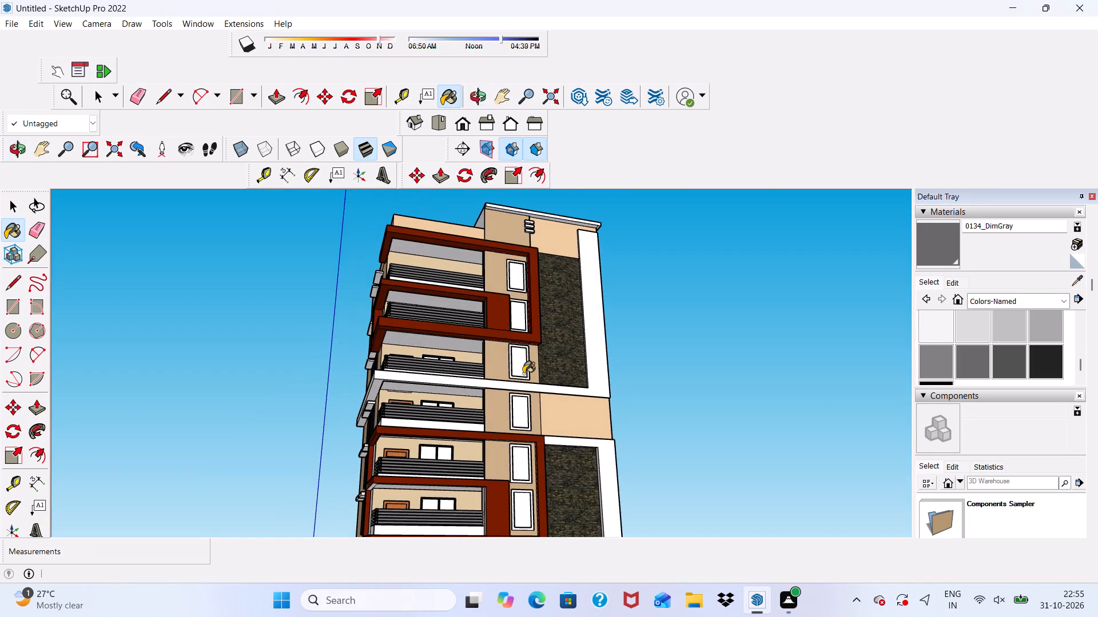
pyautogui.scroll(4, 401, 364)
pyautogui.scroll(-1, 412, 367)
pyautogui.moveTo(420, 372); pyautogui.dragTo(603, 440, button='middle')
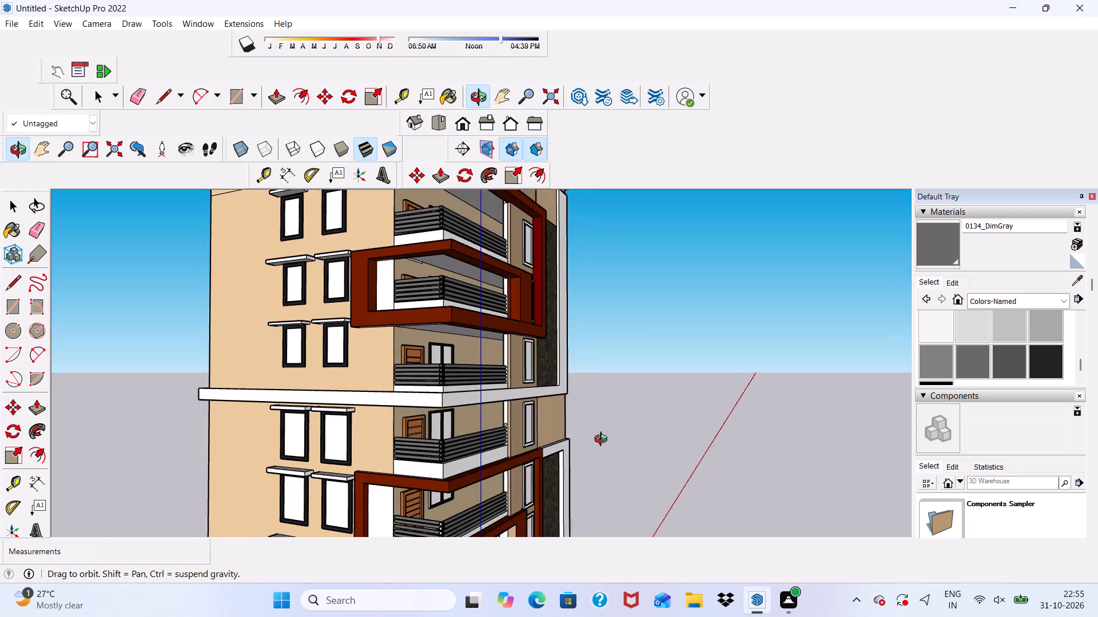
pyautogui.moveTo(603, 440); pyautogui.dragTo(432, 454, button='middle')
pyautogui.scroll(-5, 489, 344)
pyautogui.moveTo(542, 418); pyautogui.dragTo(541, 423, button='middle')
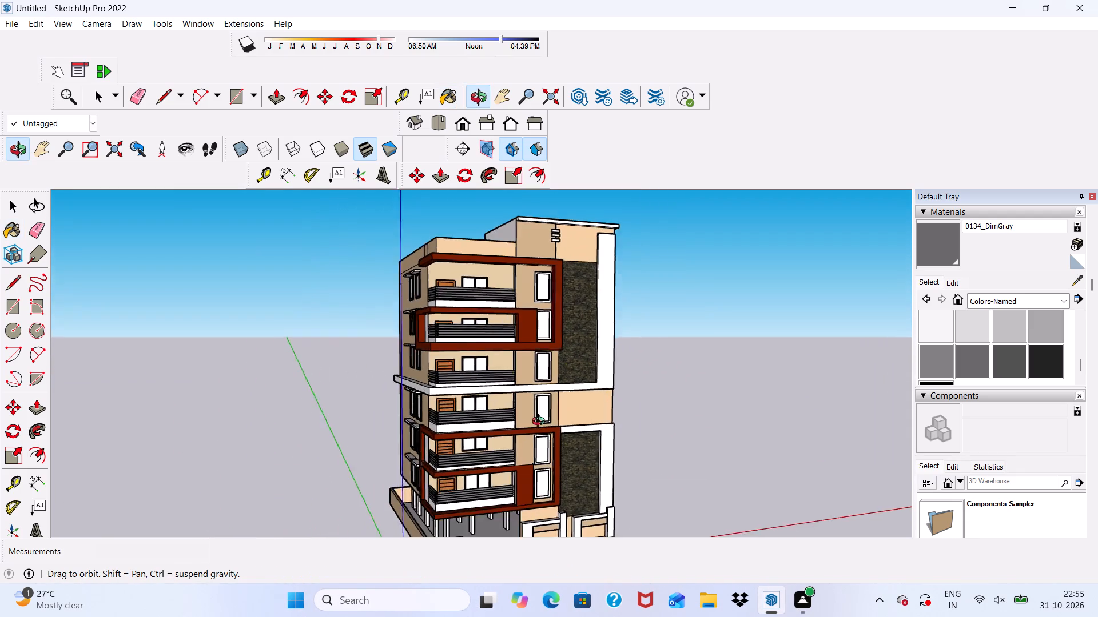
pyautogui.moveTo(541, 423); pyautogui.dragTo(447, 418, button='middle')
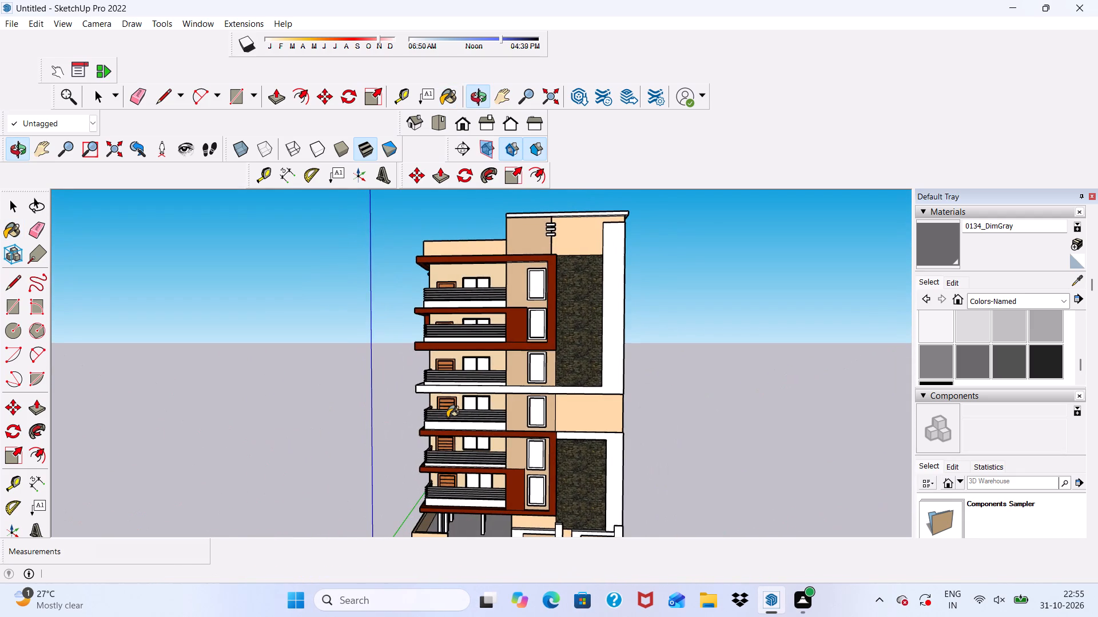
# Choose Color B02 from the Colors collection and paint the front parapet faces of the two topmost balconies with it.
pyautogui.click(922, 282)
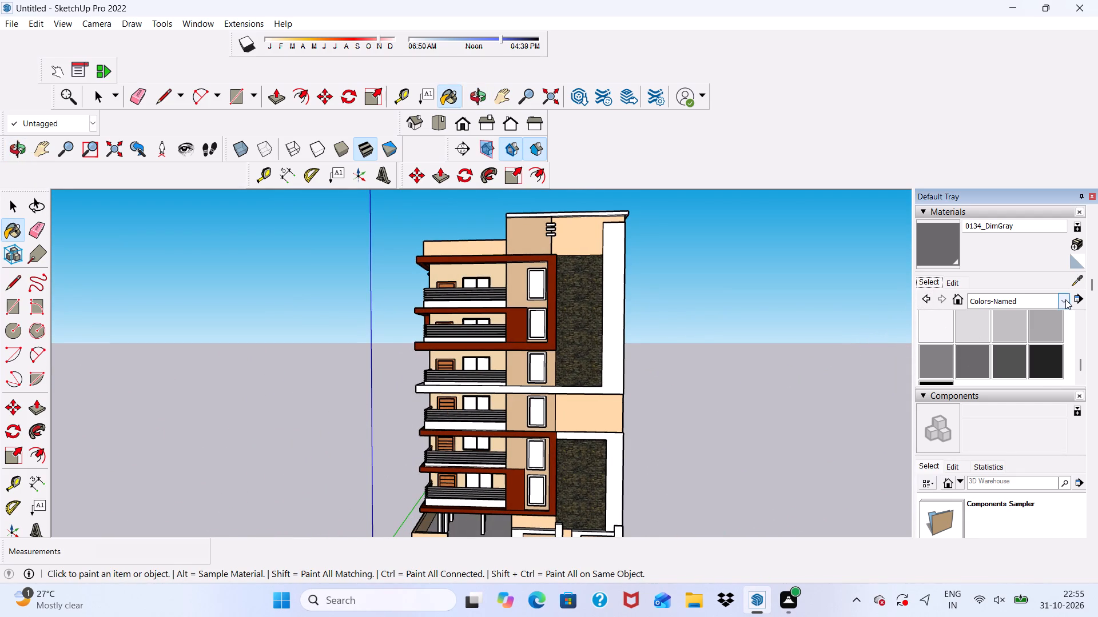
pyautogui.click(1065, 299)
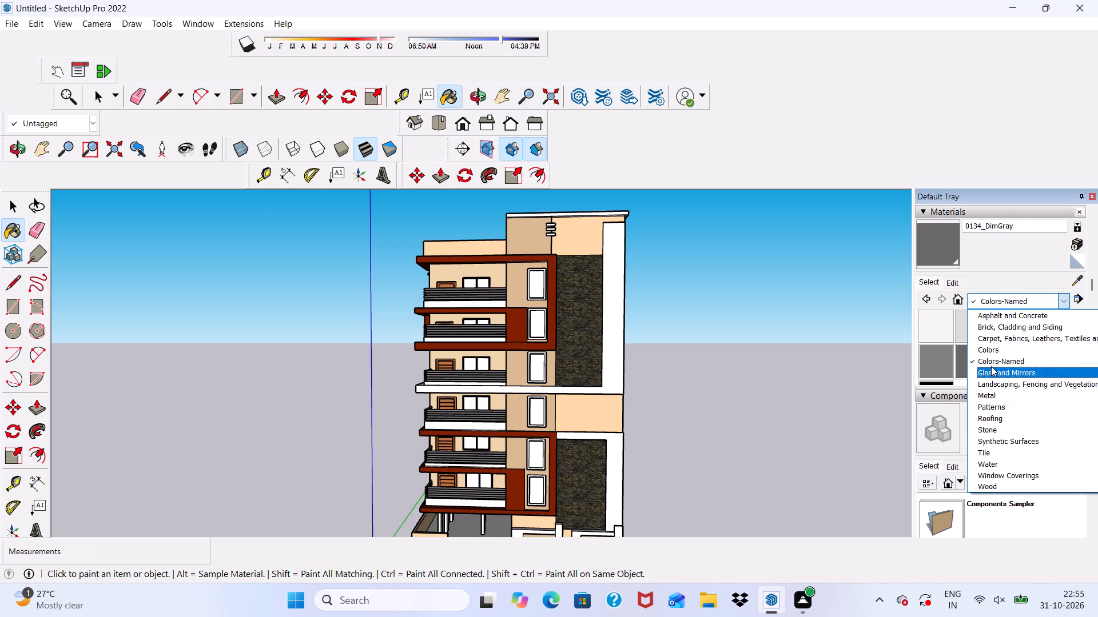
pyautogui.click(986, 346)
pyautogui.scroll(-2, 995, 355)
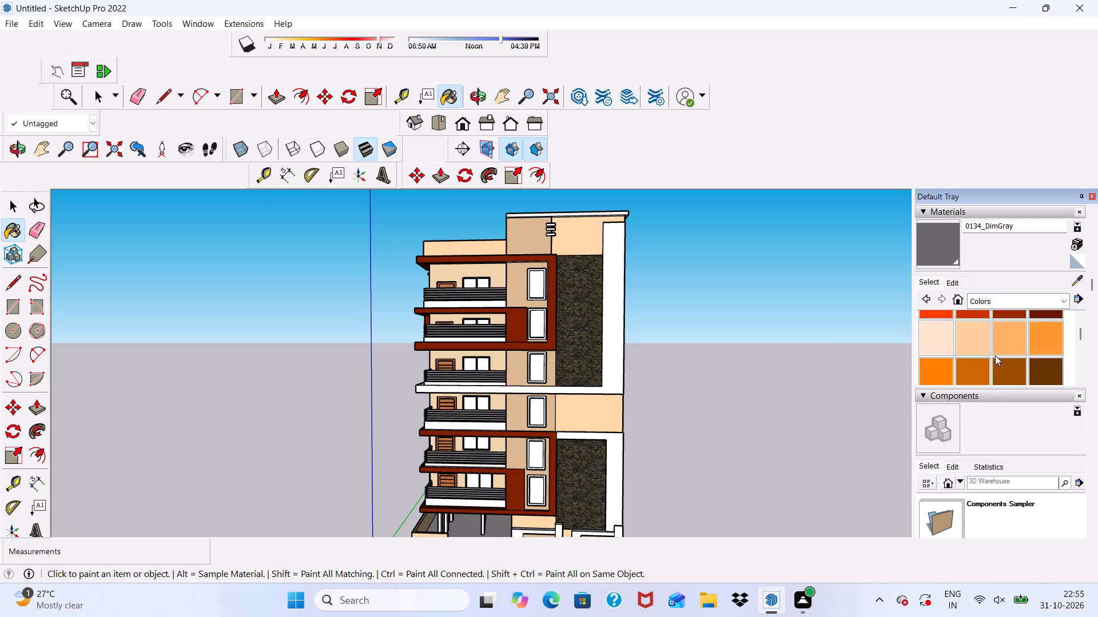
pyautogui.scroll(-4, 995, 355)
pyautogui.scroll(2, 995, 355)
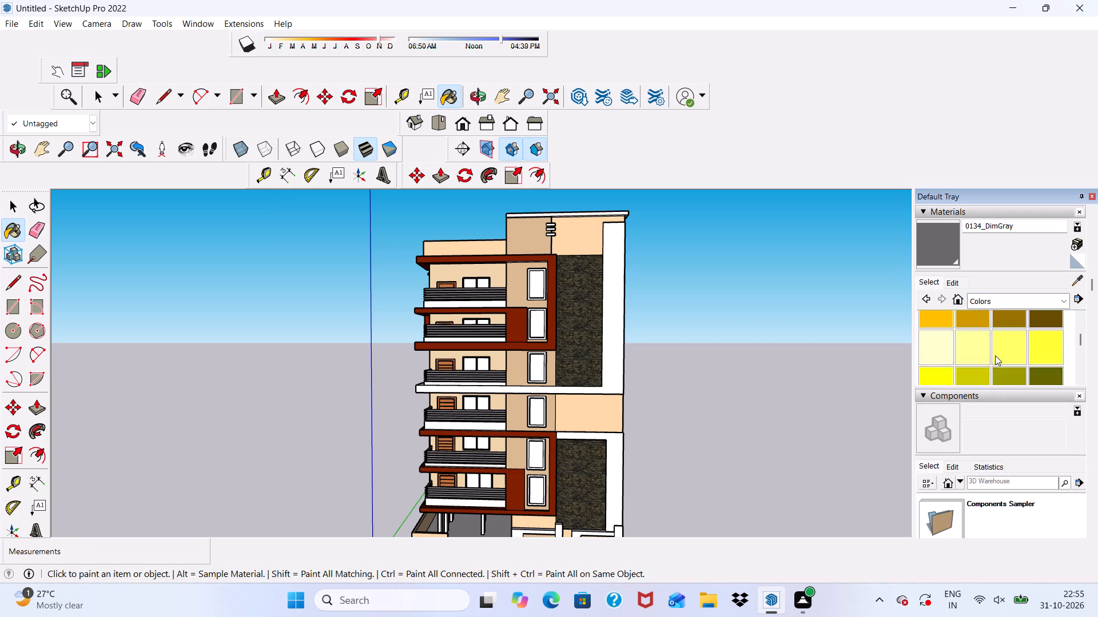
pyautogui.scroll(3, 995, 355)
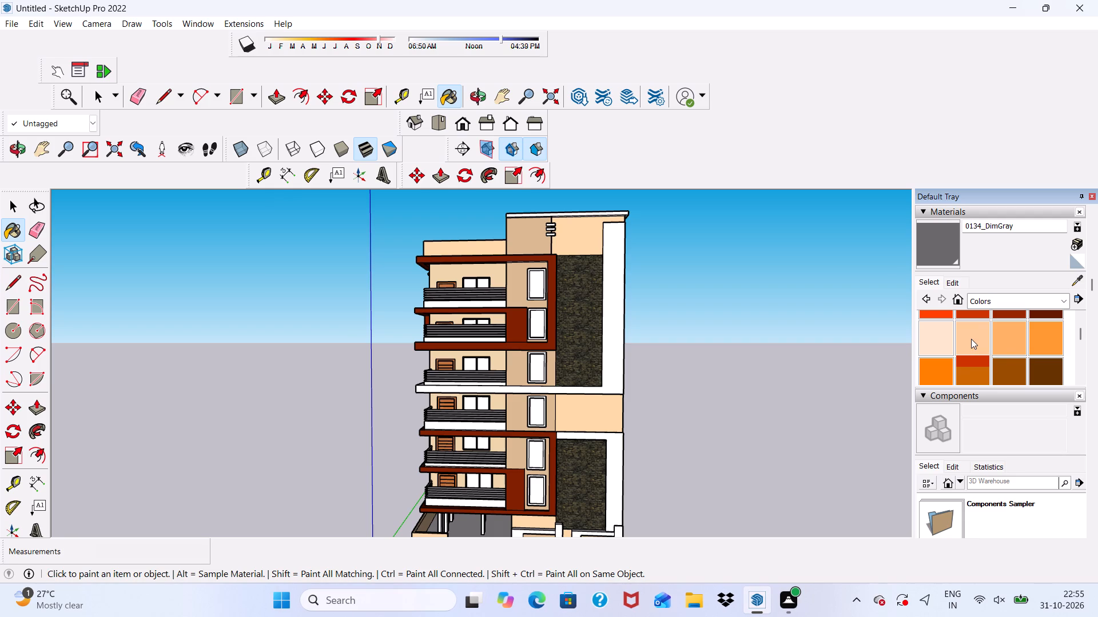
pyautogui.click(971, 339)
pyautogui.scroll(4, 657, 332)
pyautogui.scroll(3, 475, 323)
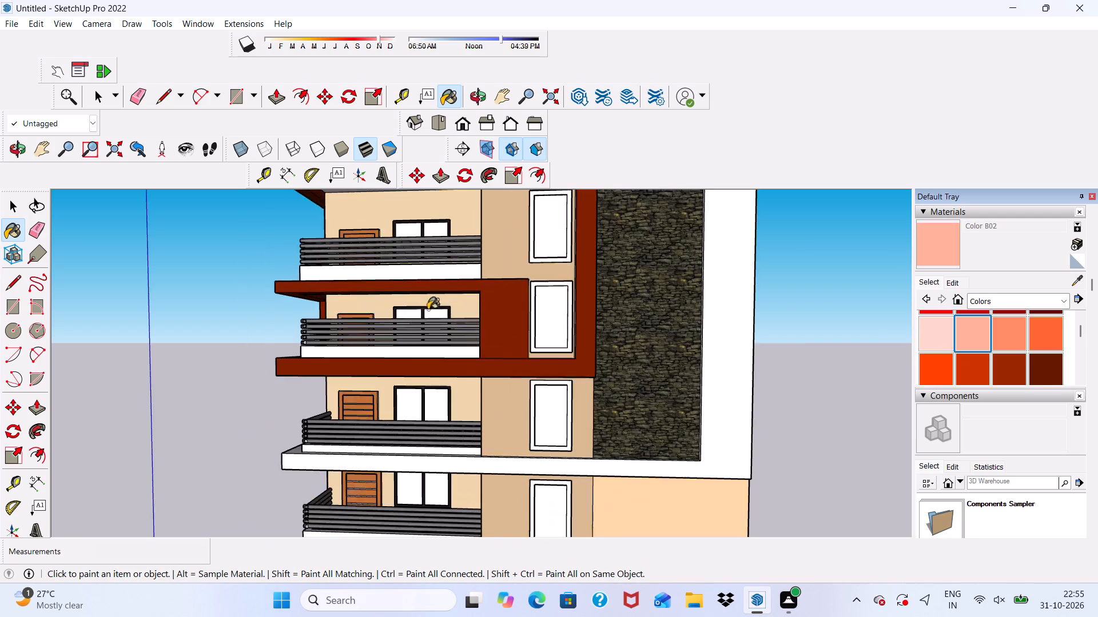
pyautogui.scroll(5, 428, 310)
pyautogui.click(407, 261)
pyautogui.scroll(-4, 500, 280)
pyautogui.scroll(4, 469, 347)
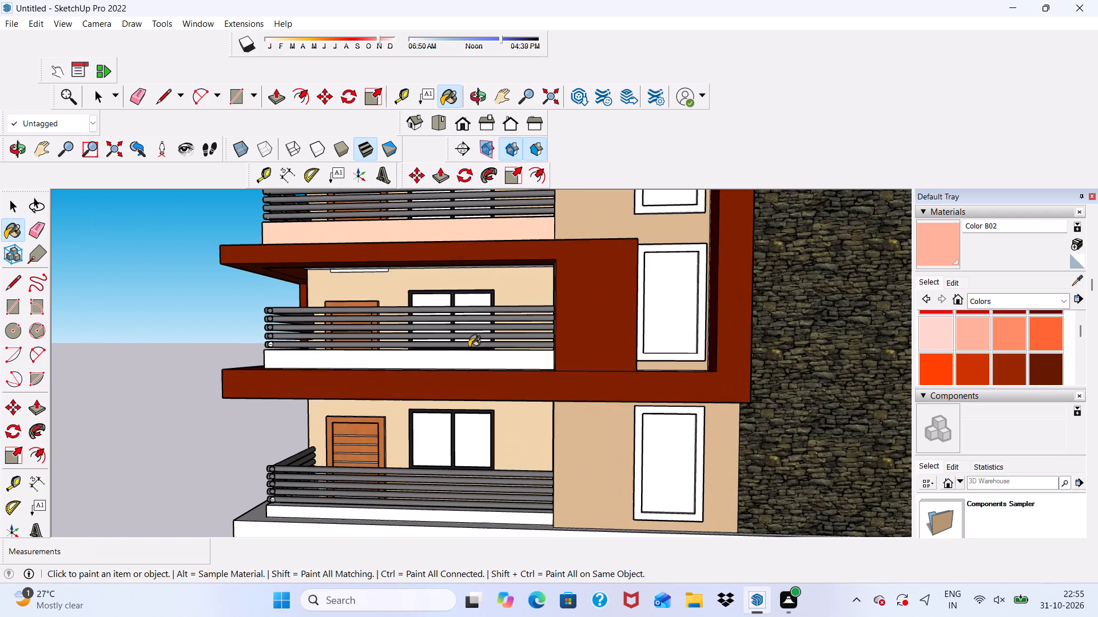
pyautogui.click(470, 354)
# Paint the side parapet faces of the two topmost balconies with Color B02.
pyautogui.scroll(-6, 467, 345)
pyautogui.scroll(1, 462, 399)
pyautogui.moveTo(462, 399); pyautogui.dragTo(612, 429, button='middle')
pyautogui.scroll(3, 408, 402)
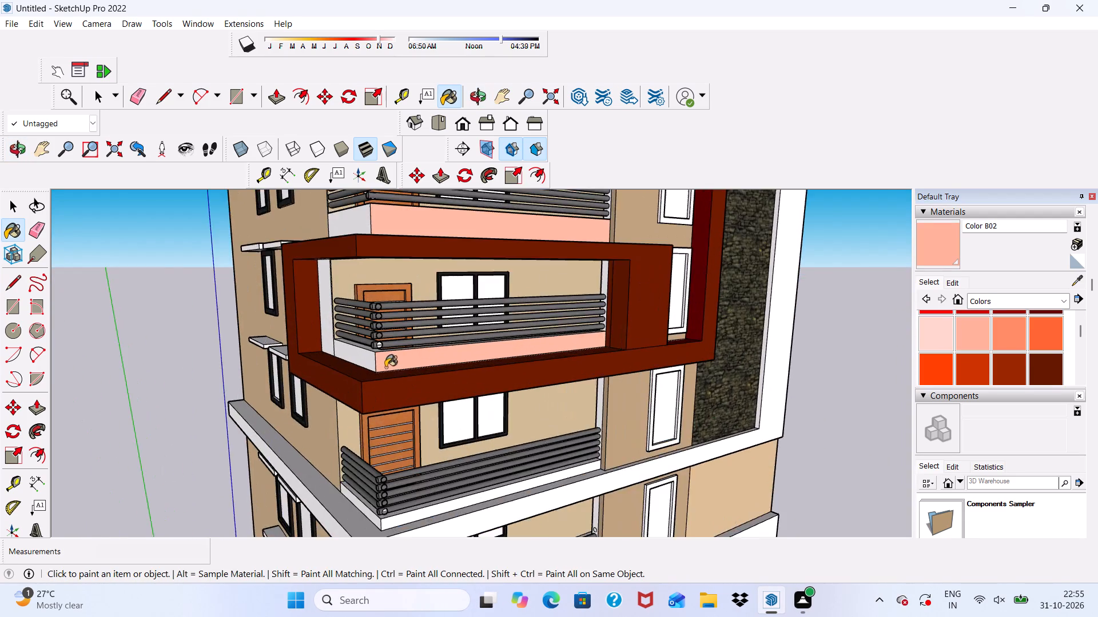
pyautogui.scroll(4, 385, 367)
pyautogui.click(364, 358)
pyautogui.scroll(-5, 356, 351)
pyautogui.moveTo(347, 358); pyautogui.dragTo(467, 383, button='middle')
pyautogui.scroll(2, 399, 290)
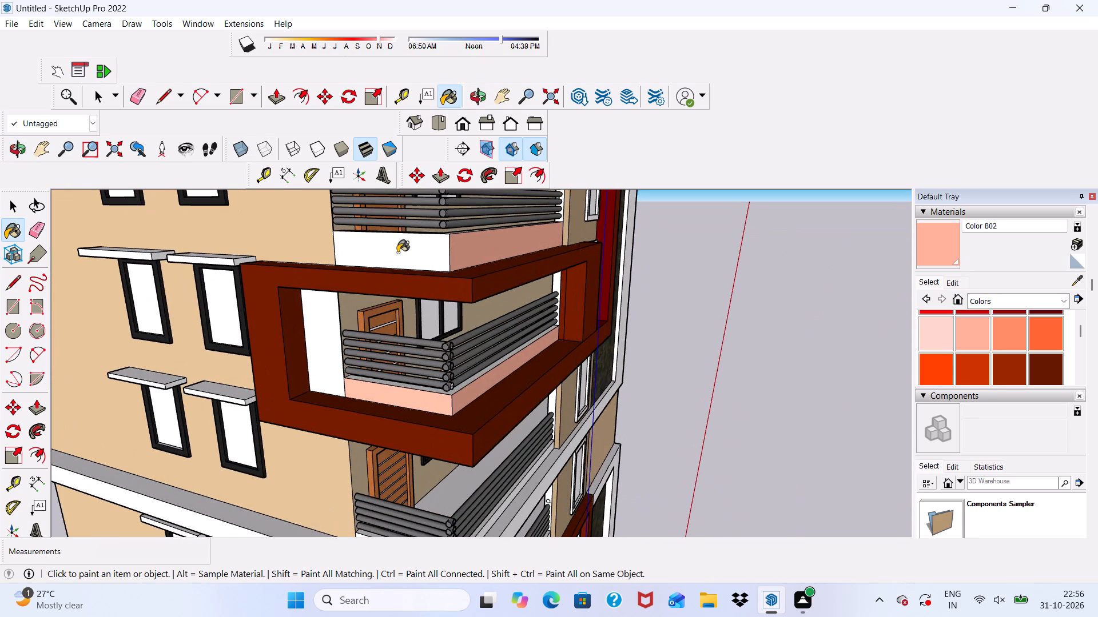
pyautogui.moveTo(397, 253); pyautogui.dragTo(401, 259)
# Paint the white side wall strip beside the balcony inside the upper red frame with Color B02.
pyautogui.scroll(-1, 340, 334)
pyautogui.scroll(7, 296, 351)
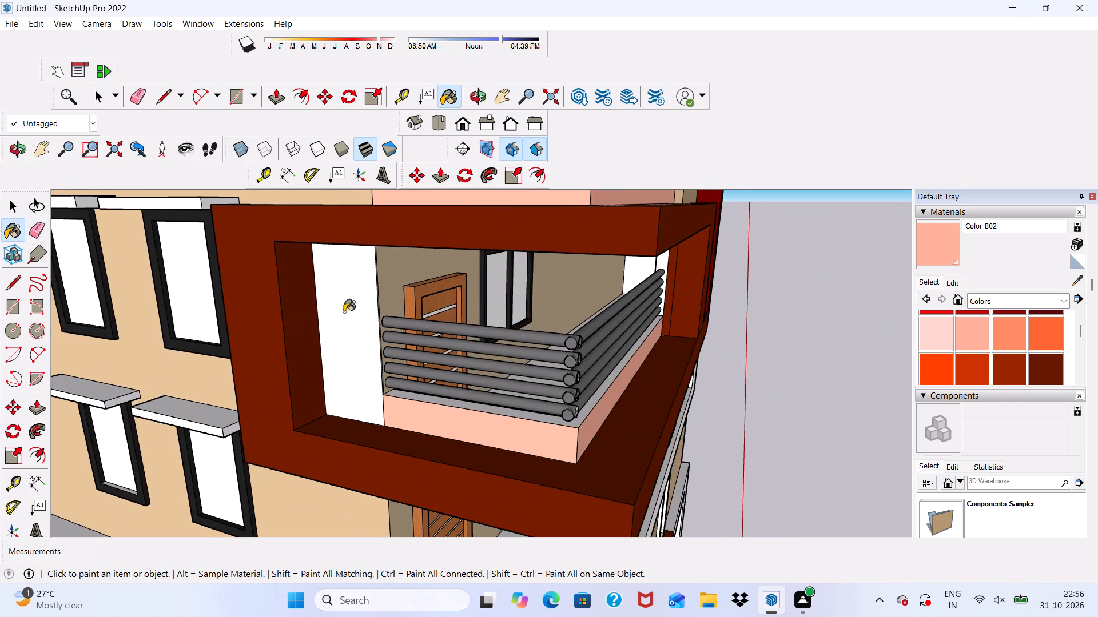
pyautogui.click(344, 312)
pyautogui.scroll(-5, 347, 315)
pyautogui.scroll(8, 403, 399)
pyautogui.click(424, 379)
# Paint the front, top and side parapet faces of the balcony just above the white floor band with Color B02.
pyautogui.scroll(-18, 397, 370)
pyautogui.moveTo(550, 374); pyautogui.dragTo(323, 354, button='middle')
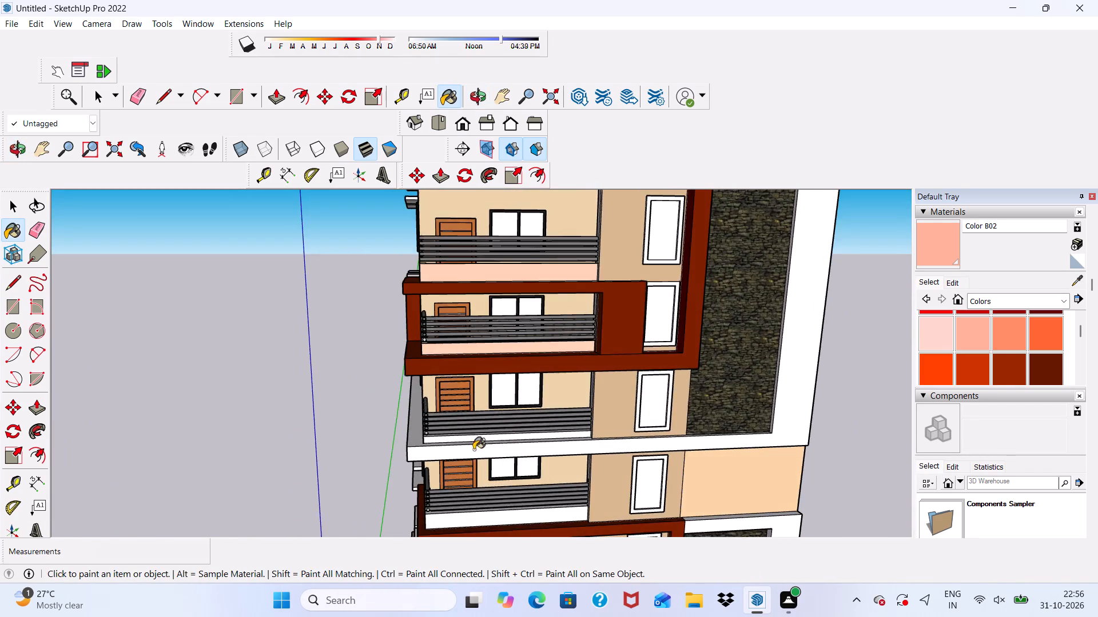
pyautogui.scroll(8, 485, 462)
pyautogui.click(443, 420)
pyautogui.scroll(7, 371, 409)
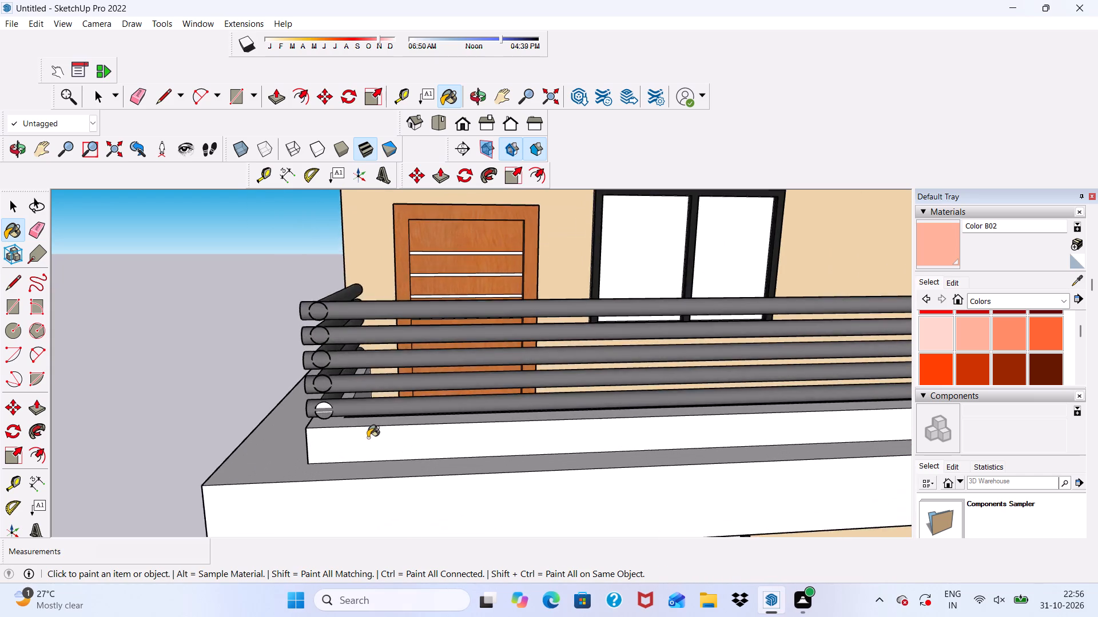
pyautogui.click(368, 438)
pyautogui.scroll(2, 370, 426)
pyautogui.click(369, 422)
pyautogui.scroll(-1, 370, 428)
pyautogui.moveTo(372, 434); pyautogui.dragTo(551, 412, button='middle')
pyautogui.scroll(1, 480, 428)
pyautogui.click(466, 435)
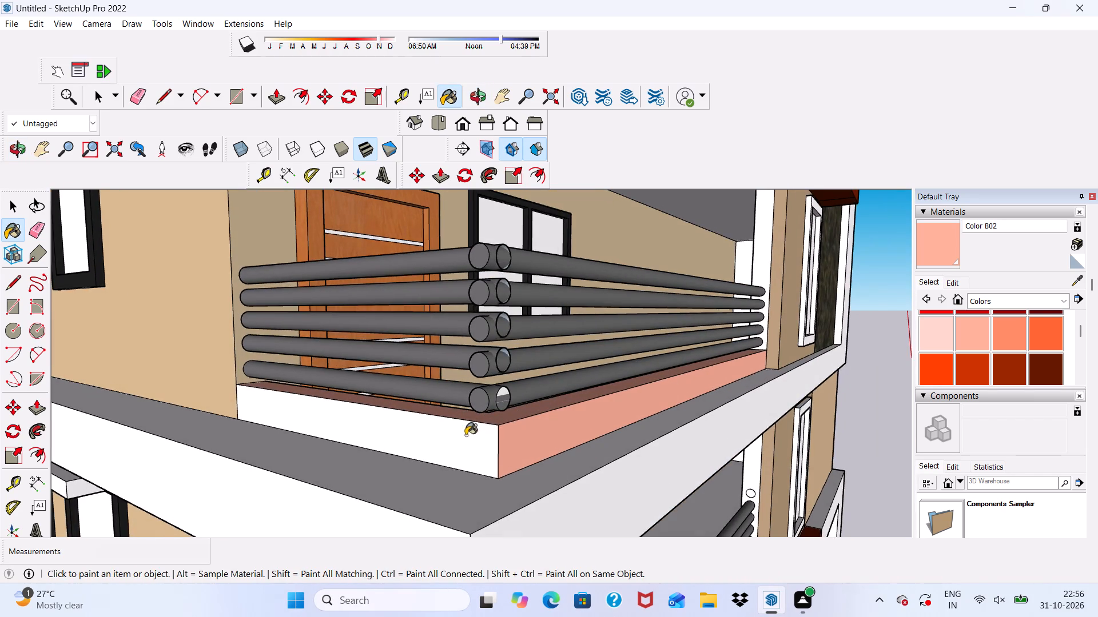
# Paint the front, side and top parapet faces of the balcony just below the white floor band with Color B02.
pyautogui.scroll(-9, 335, 327)
pyautogui.moveTo(439, 427); pyautogui.dragTo(342, 348, button='middle')
pyautogui.scroll(-6, 356, 254)
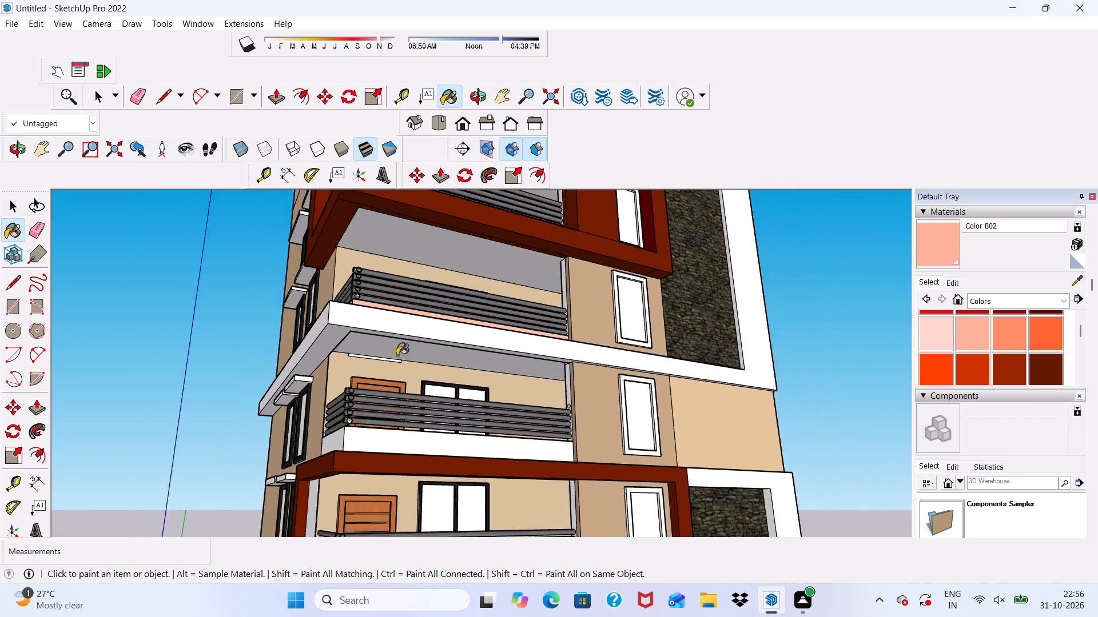
pyautogui.scroll(-2, 397, 355)
pyautogui.scroll(8, 420, 425)
pyautogui.click(419, 420)
pyautogui.moveTo(293, 447); pyautogui.dragTo(436, 487, button='middle')
pyautogui.scroll(2, 389, 475)
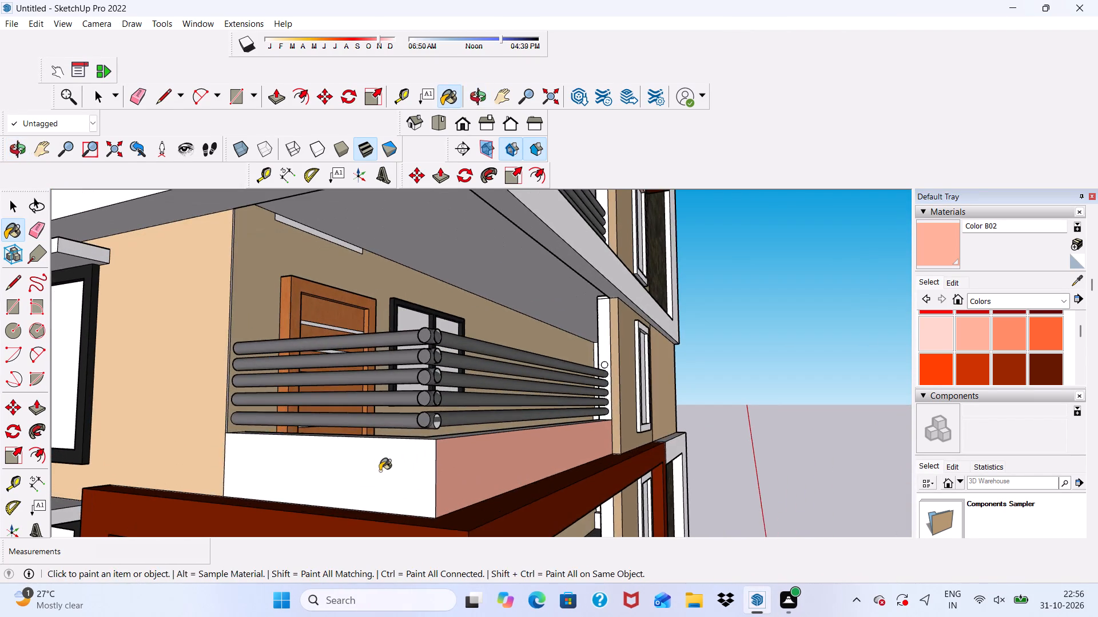
pyautogui.click(380, 471)
pyautogui.moveTo(420, 440); pyautogui.dragTo(436, 484, button='middle')
pyautogui.scroll(3, 431, 460)
pyautogui.click(434, 452)
# Paint the front, top and side parapet faces of the upper balcony in the lower red frame with Color B02.
pyautogui.scroll(-8, 432, 440)
pyautogui.moveTo(519, 447); pyautogui.dragTo(312, 442, button='middle')
pyautogui.scroll(-9, 284, 279)
pyautogui.scroll(11, 364, 462)
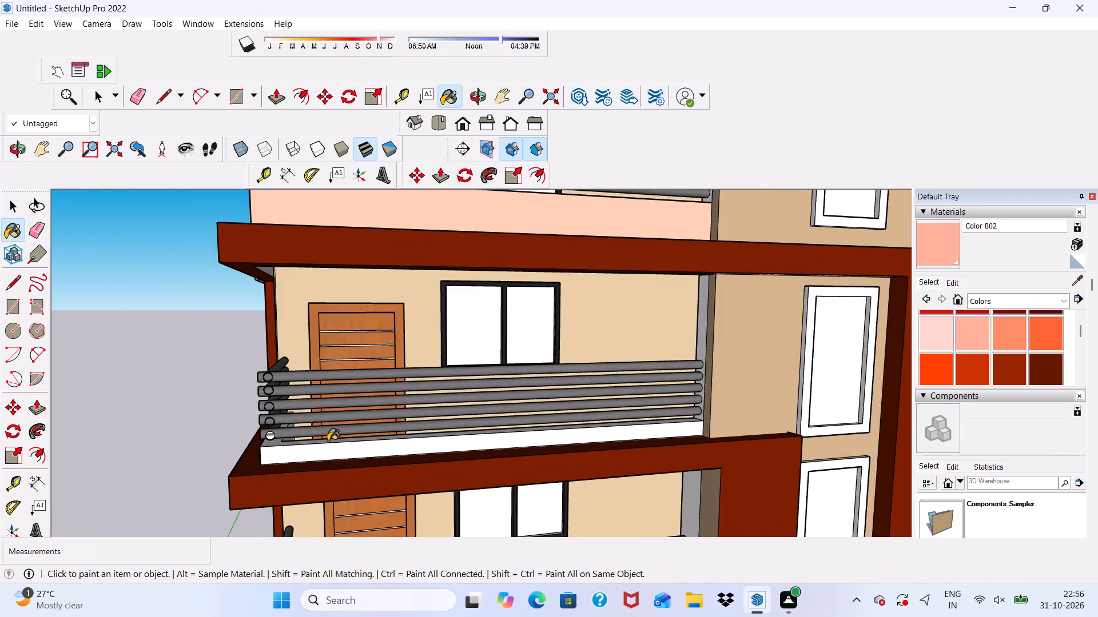
pyautogui.scroll(4, 328, 441)
pyautogui.click(310, 447)
pyautogui.scroll(4, 300, 439)
pyautogui.click(297, 437)
pyautogui.scroll(-1, 266, 441)
pyautogui.moveTo(250, 449); pyautogui.dragTo(285, 452, button='middle')
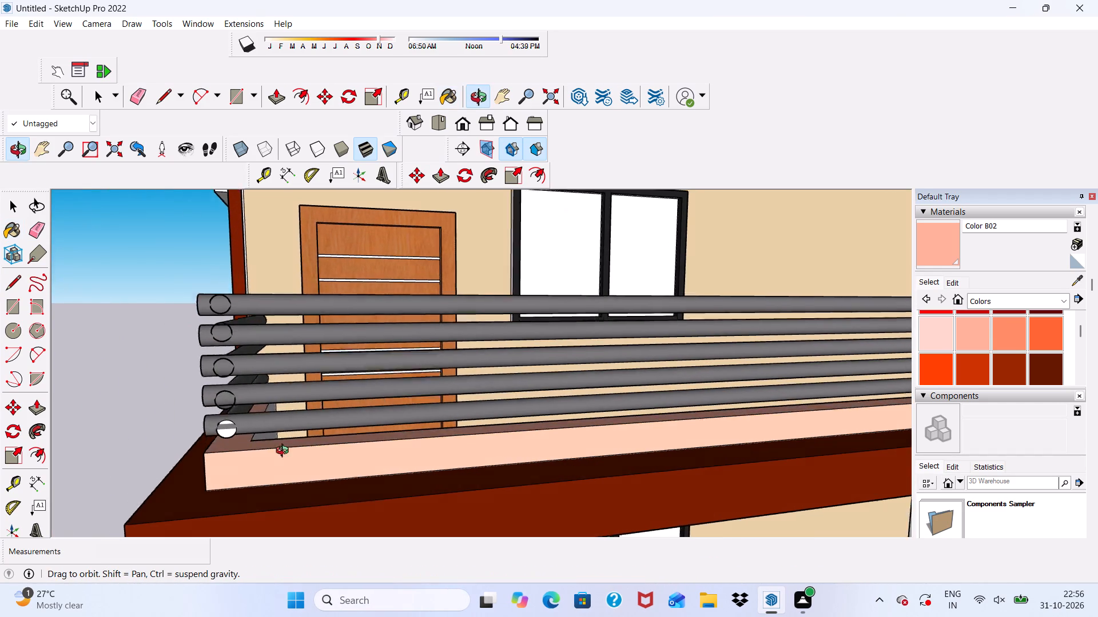
pyautogui.moveTo(285, 452); pyautogui.dragTo(408, 452, button='middle')
pyautogui.click(354, 503)
# Paint the lowest balcony's parapet with Color B02, covering its front, corner strip, side and top ledge.
pyautogui.scroll(-5, 235, 320)
pyautogui.scroll(-5, 297, 311)
pyautogui.moveTo(393, 497); pyautogui.dragTo(387, 487, button='middle')
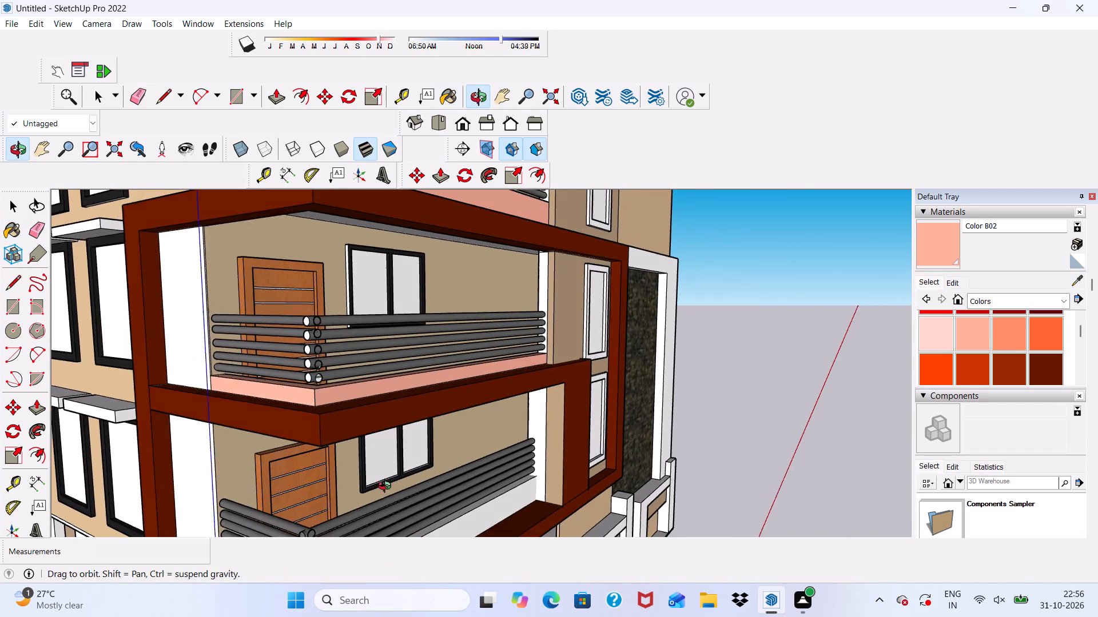
pyautogui.moveTo(387, 487); pyautogui.dragTo(343, 451, button='middle')
pyautogui.scroll(-5, 316, 332)
pyautogui.scroll(6, 383, 512)
pyautogui.scroll(1, 206, 373)
pyautogui.scroll(-4, 249, 394)
pyautogui.scroll(2, 162, 461)
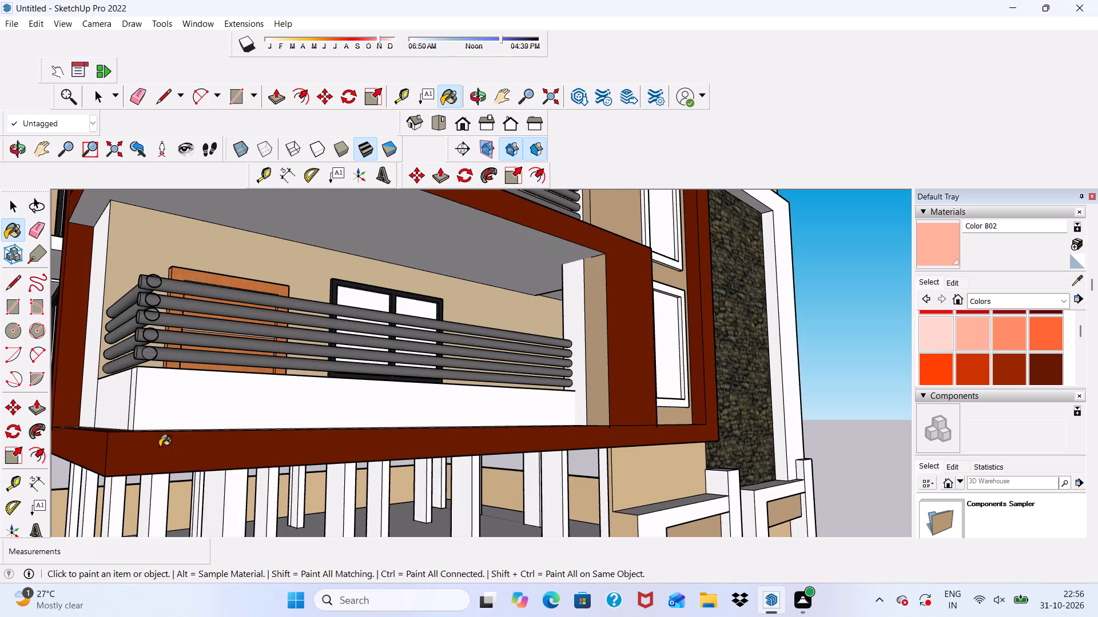
pyautogui.click(178, 404)
pyautogui.scroll(4, 148, 400)
pyautogui.click(125, 386)
pyautogui.click(125, 386)
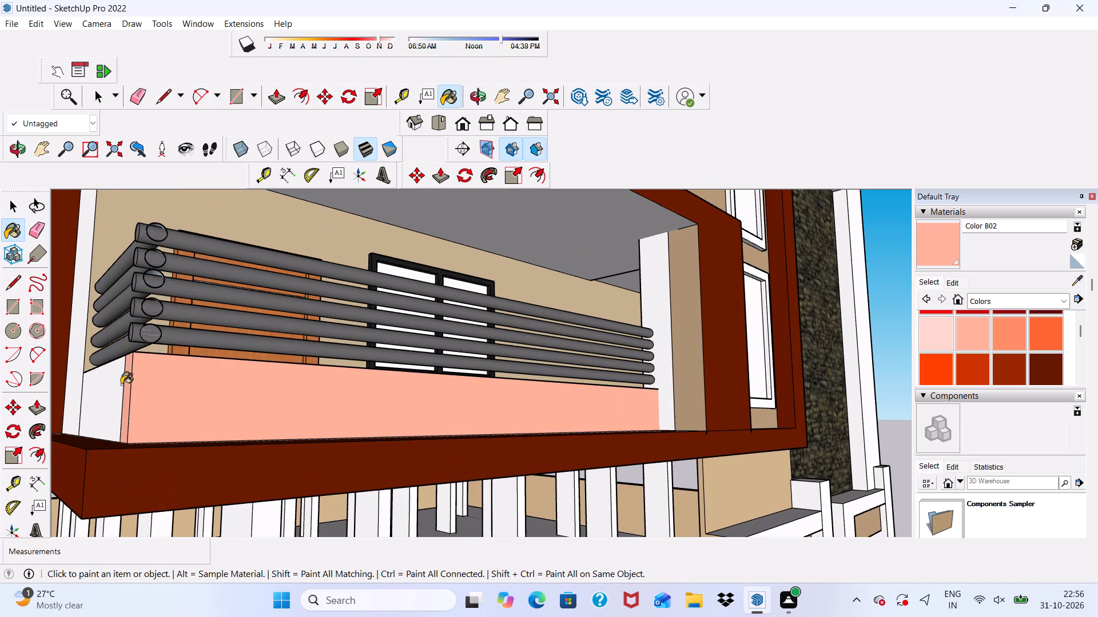
pyautogui.click(113, 387)
pyautogui.scroll(-5, 118, 388)
pyautogui.moveTo(218, 426); pyautogui.dragTo(244, 500, button='middle')
pyautogui.scroll(8, 162, 447)
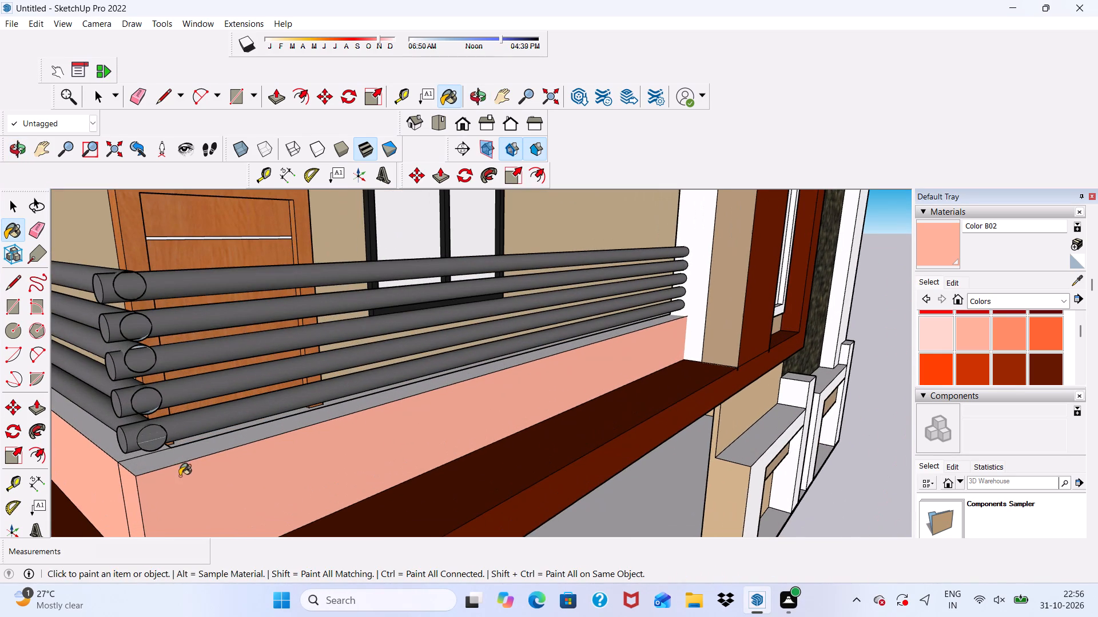
pyautogui.click(173, 446)
pyautogui.click(174, 459)
pyautogui.scroll(3, 119, 442)
pyautogui.click(107, 436)
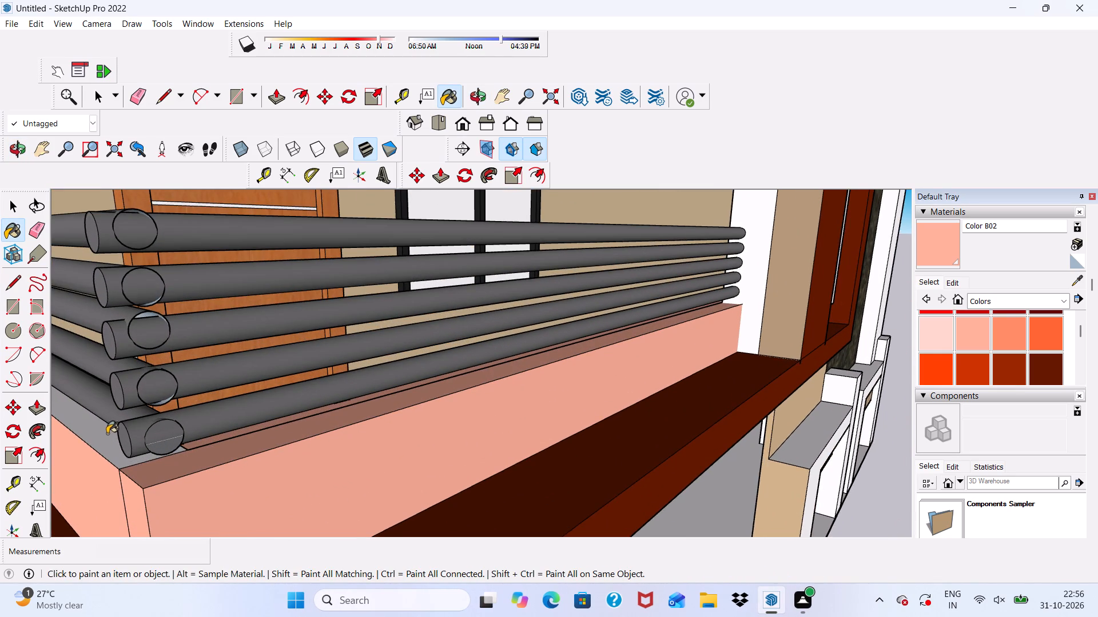
# Examine the painted balcony parapets against the whole building from the front and from the corner.
pyautogui.scroll(-18, 100, 431)
pyautogui.moveTo(443, 436); pyautogui.dragTo(198, 428, button='middle')
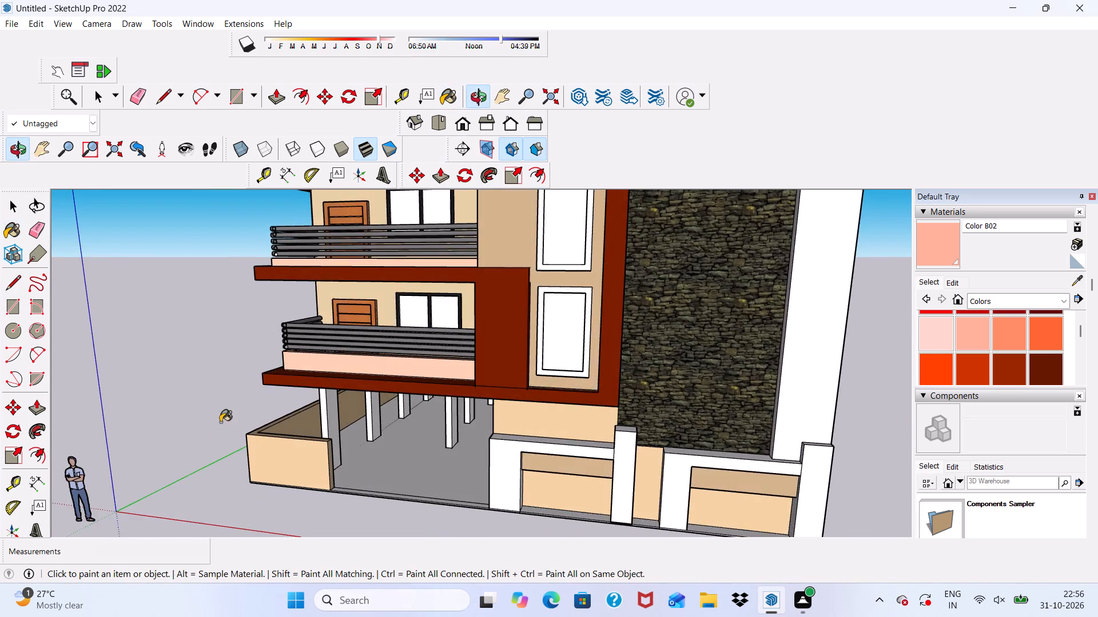
pyautogui.scroll(-11, 234, 427)
pyautogui.moveTo(292, 286); pyautogui.dragTo(517, 348, button='middle')
pyautogui.scroll(1, 534, 366)
pyautogui.scroll(-4, 468, 334)
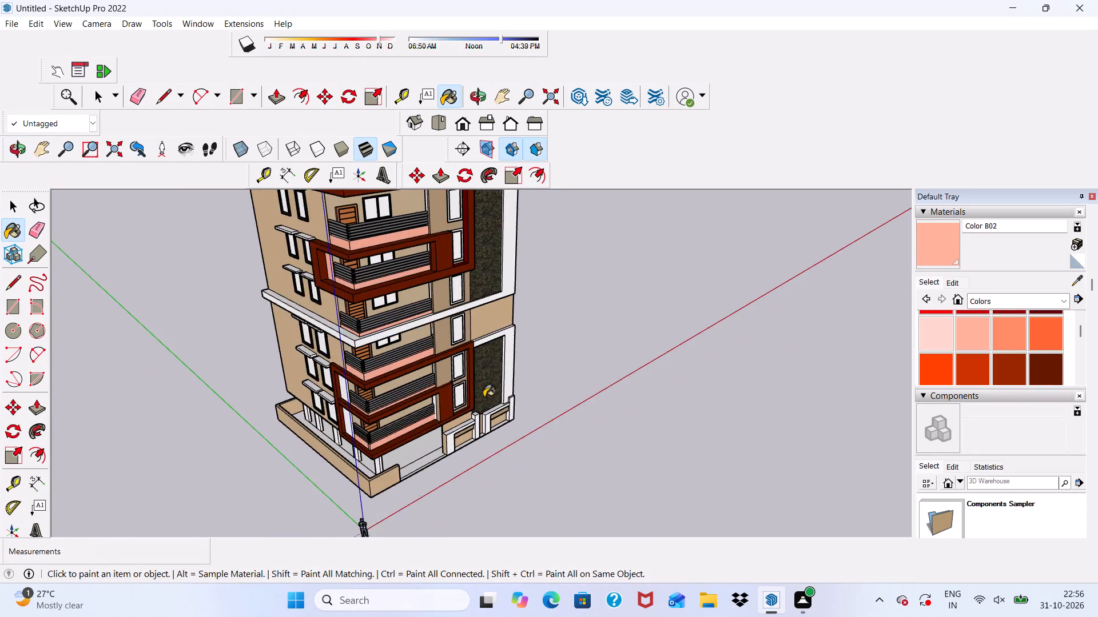
pyautogui.moveTo(484, 397); pyautogui.dragTo(391, 237, button='middle')
pyautogui.scroll(4, 391, 235)
pyautogui.scroll(-3, 412, 255)
pyautogui.moveTo(473, 336); pyautogui.dragTo(355, 390, button='middle')
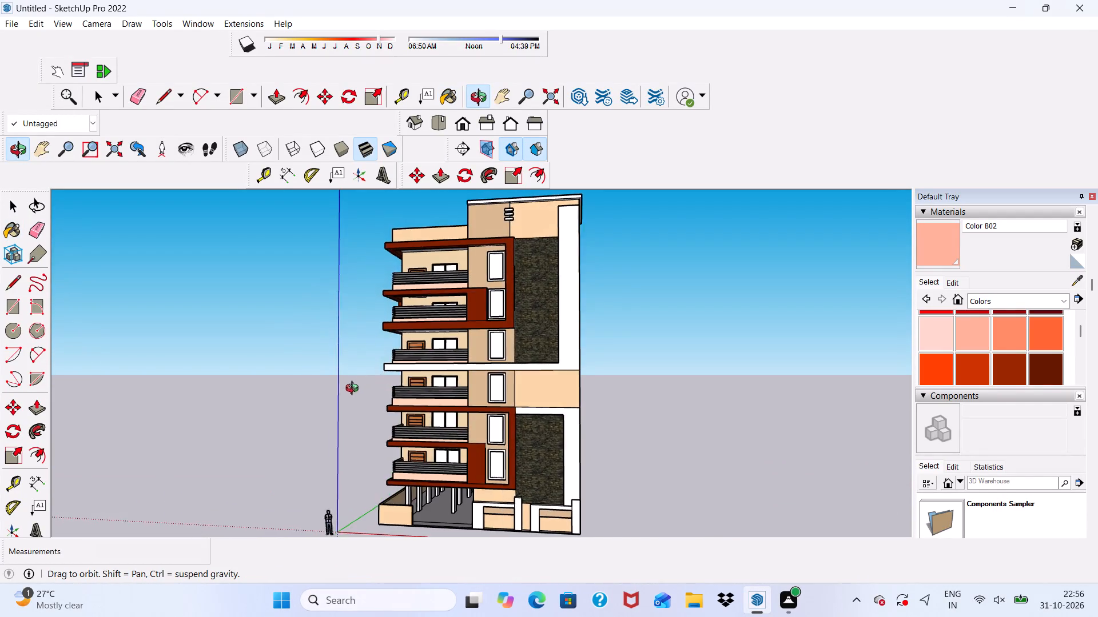
pyautogui.moveTo(355, 390); pyautogui.dragTo(526, 443, button='middle')
# Darken the Color B02 material on the balcony parapets slightly by lowering its brightness.
pyautogui.click(950, 278)
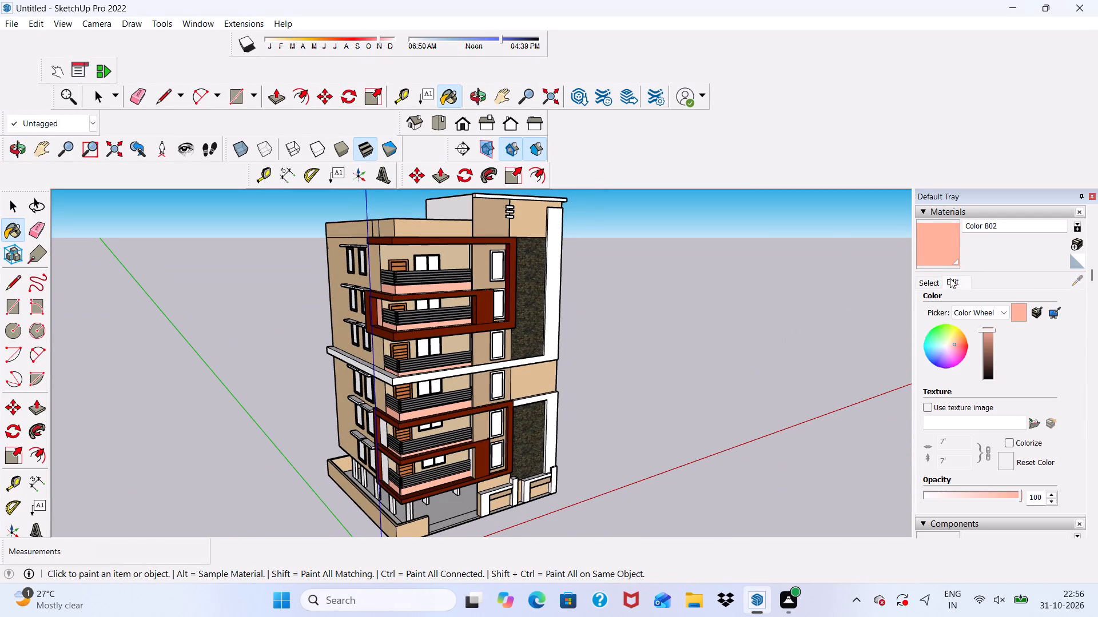
pyautogui.click(984, 332)
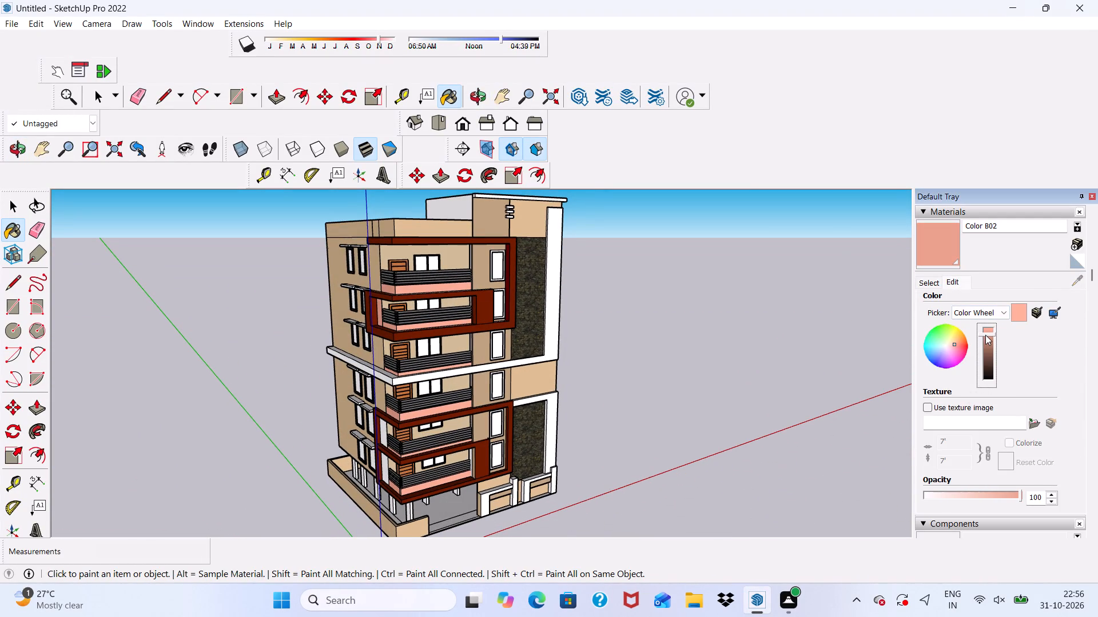
pyautogui.scroll(5, 567, 394)
pyautogui.scroll(-1, 412, 377)
pyautogui.moveTo(399, 380); pyautogui.dragTo(302, 363, button='middle')
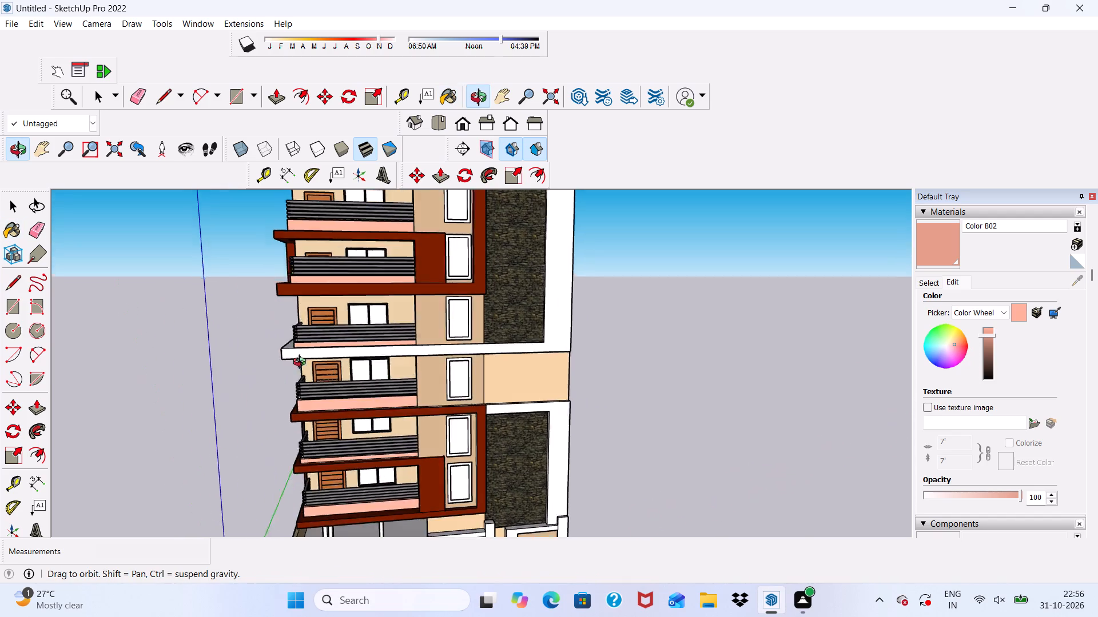
pyautogui.moveTo(302, 363); pyautogui.dragTo(312, 360, button='middle')
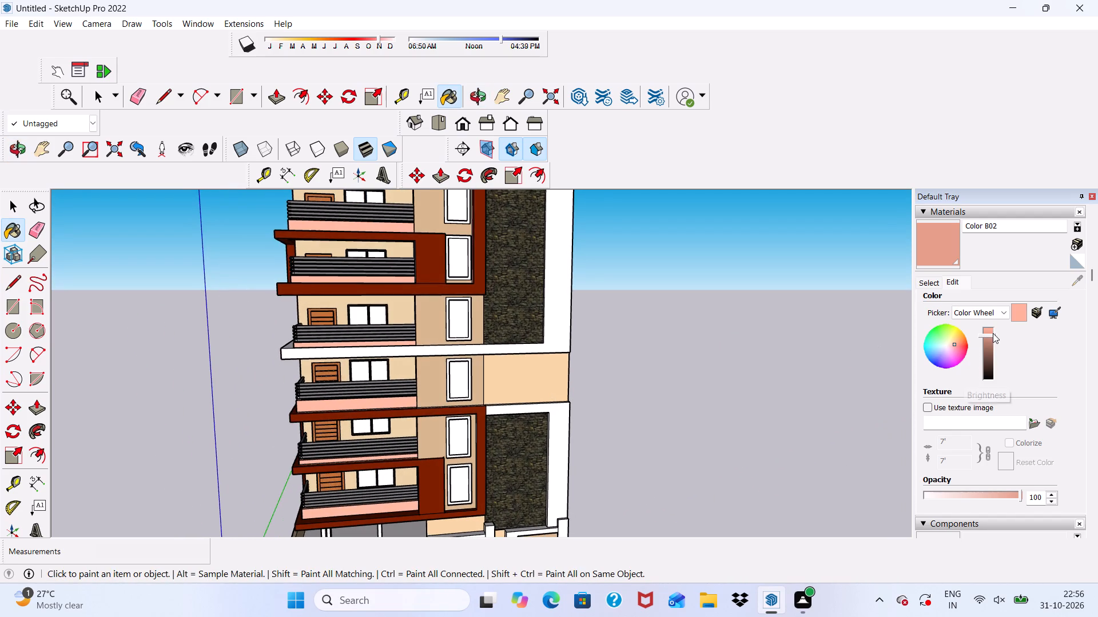
pyautogui.click(992, 334)
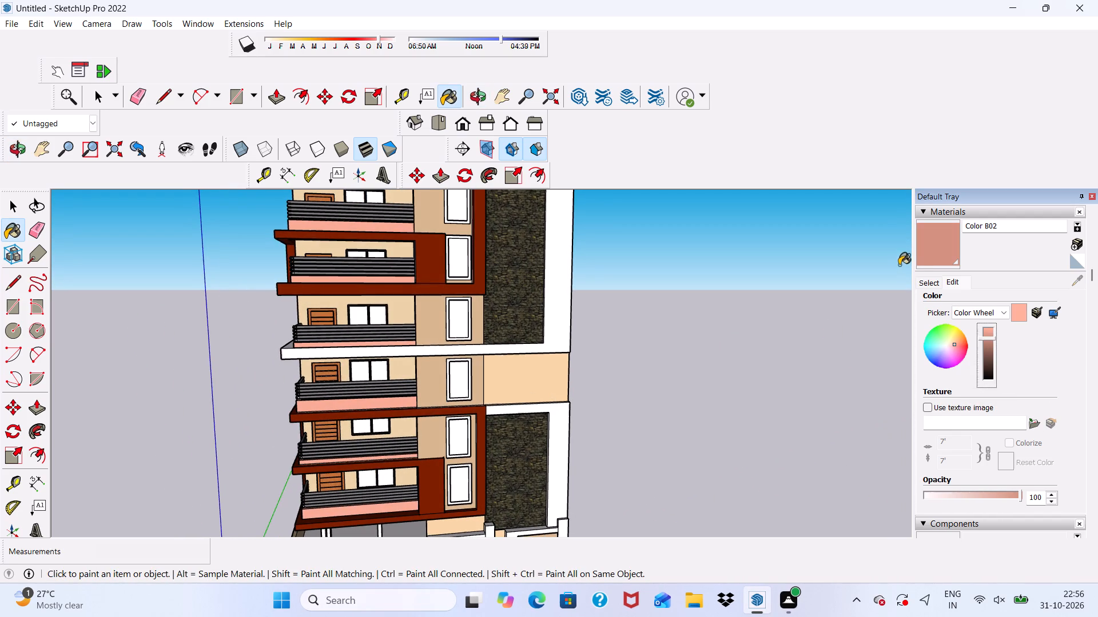
# Paint three tall front window panes around the white floor band, two above and one below, with Translucent Glass Blue.
pyautogui.click(924, 284)
pyautogui.click(1060, 298)
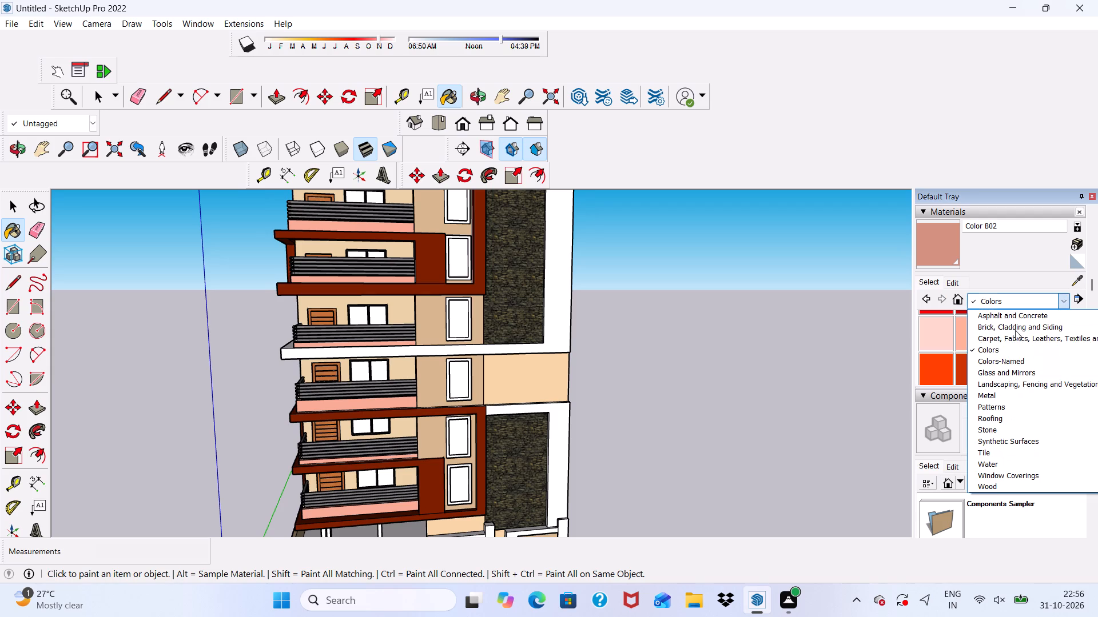
pyautogui.click(992, 369)
pyautogui.click(1050, 317)
pyautogui.scroll(7, 574, 328)
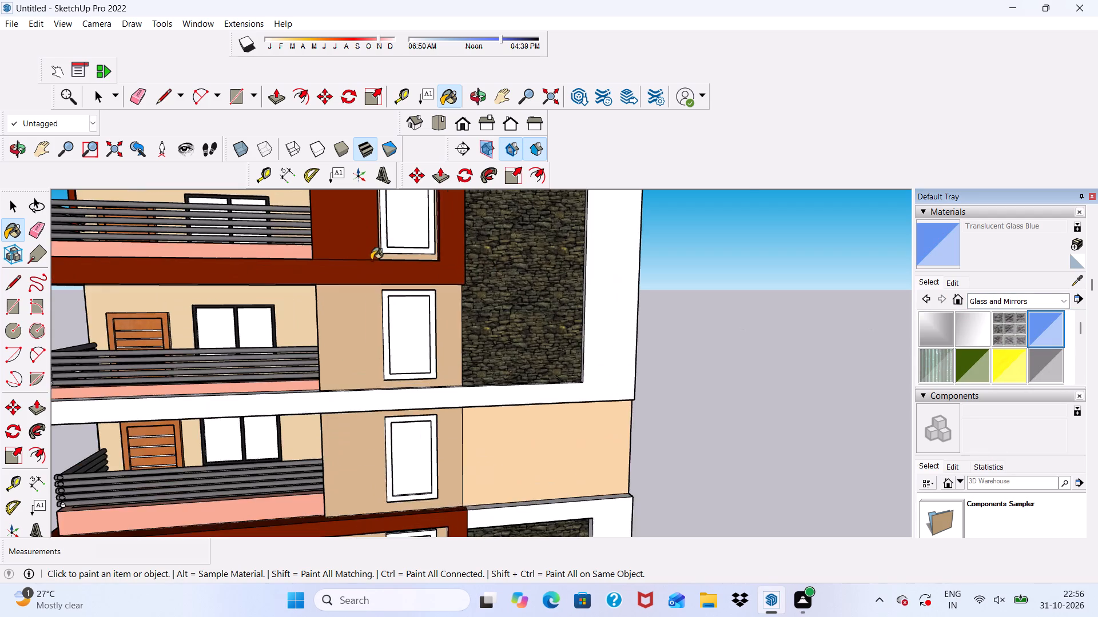
pyautogui.scroll(1, 371, 260)
pyautogui.click(406, 219)
pyautogui.scroll(3, 421, 327)
pyautogui.click(421, 328)
pyautogui.scroll(-5, 420, 328)
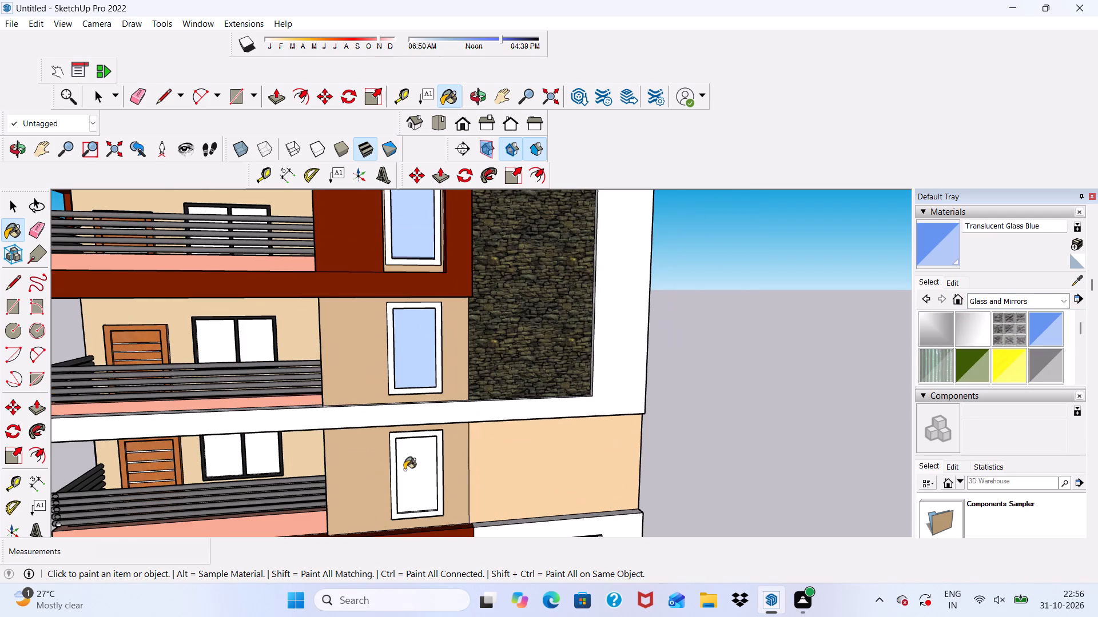
pyautogui.click(418, 467)
pyautogui.scroll(-1, 476, 414)
# Darken the Translucent Glass Blue material by lowering its brightness, keeping the opacity at 50.
pyautogui.click(947, 285)
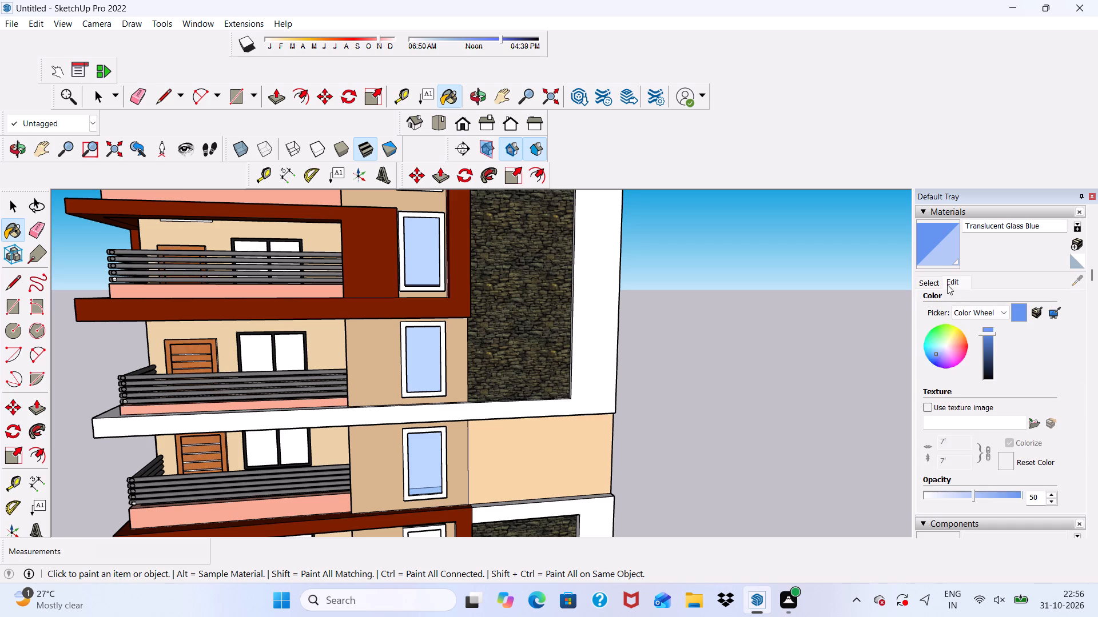
pyautogui.moveTo(985, 335); pyautogui.dragTo(990, 344)
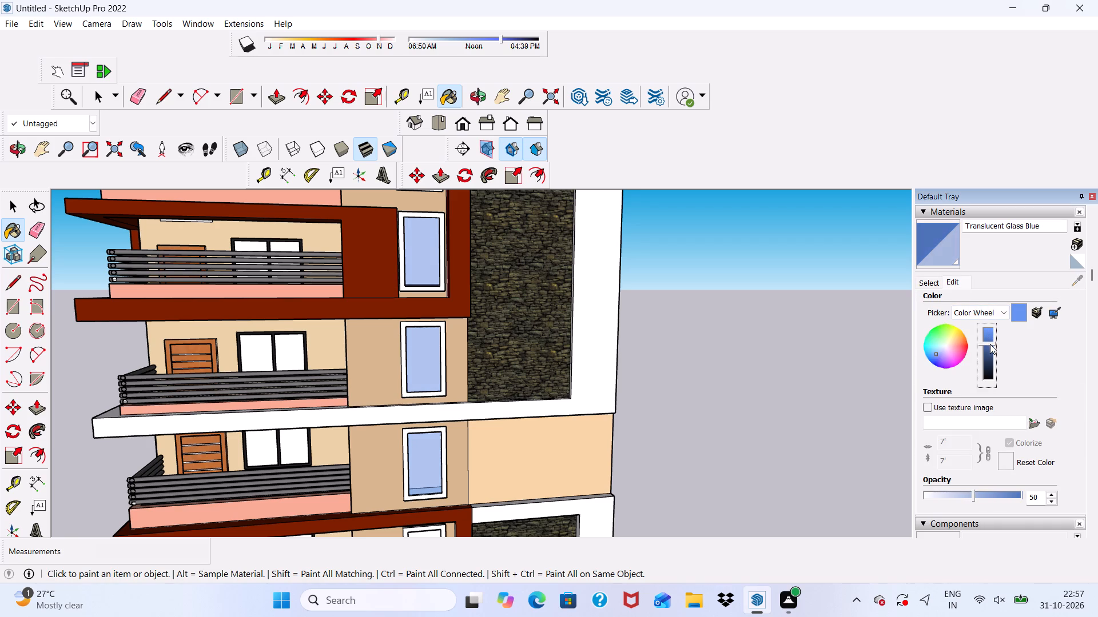
pyautogui.moveTo(990, 344); pyautogui.dragTo(991, 350)
pyautogui.scroll(-12, 662, 315)
pyautogui.scroll(9, 490, 266)
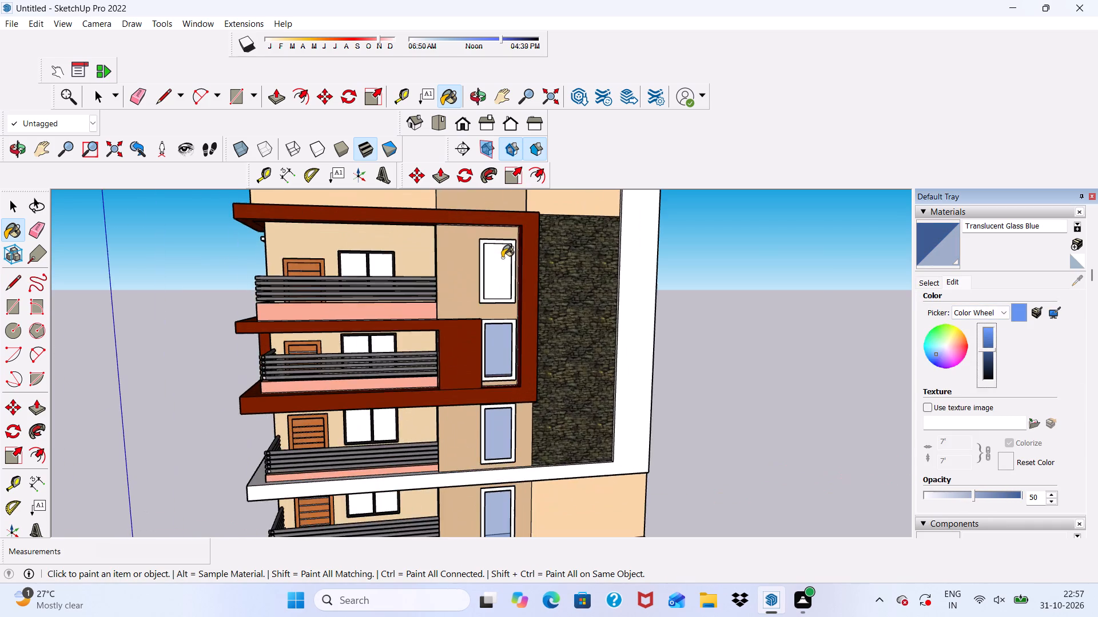
# Paint the remaining tall front window panes, one at the top floor and two in the lower red frame, with Translucent Glass Blue.
pyautogui.click(502, 258)
pyautogui.scroll(-5, 502, 264)
pyautogui.moveTo(528, 332); pyautogui.dragTo(420, 320, button='middle')
pyautogui.scroll(9, 556, 603)
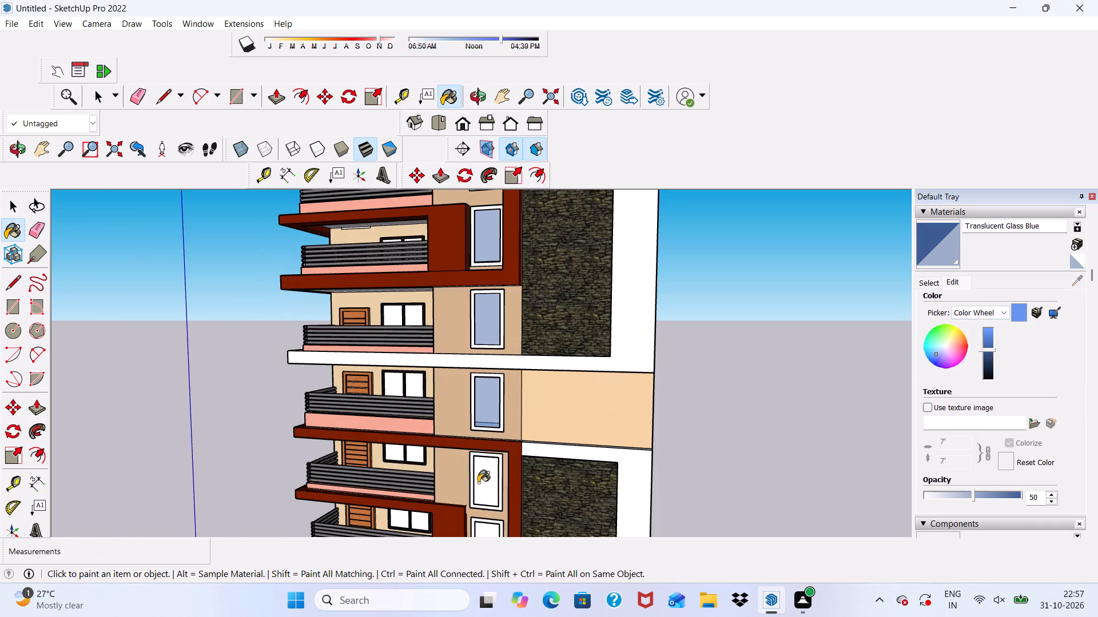
pyautogui.click(478, 482)
pyautogui.scroll(-6, 445, 386)
pyautogui.scroll(10, 496, 535)
pyautogui.click(445, 445)
pyautogui.scroll(-11, 450, 415)
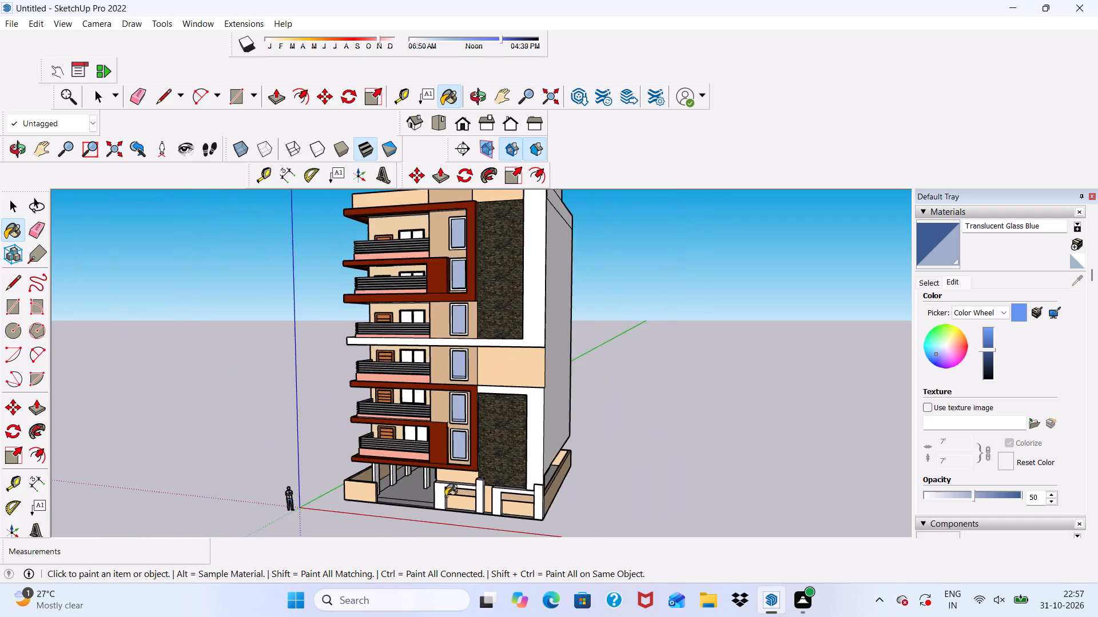
# Paint both panes of the balcony windows on the three floors below the white band with Translucent Glass Blue.
pyautogui.moveTo(439, 497); pyautogui.dragTo(564, 531, button='middle')
pyautogui.scroll(8, 384, 441)
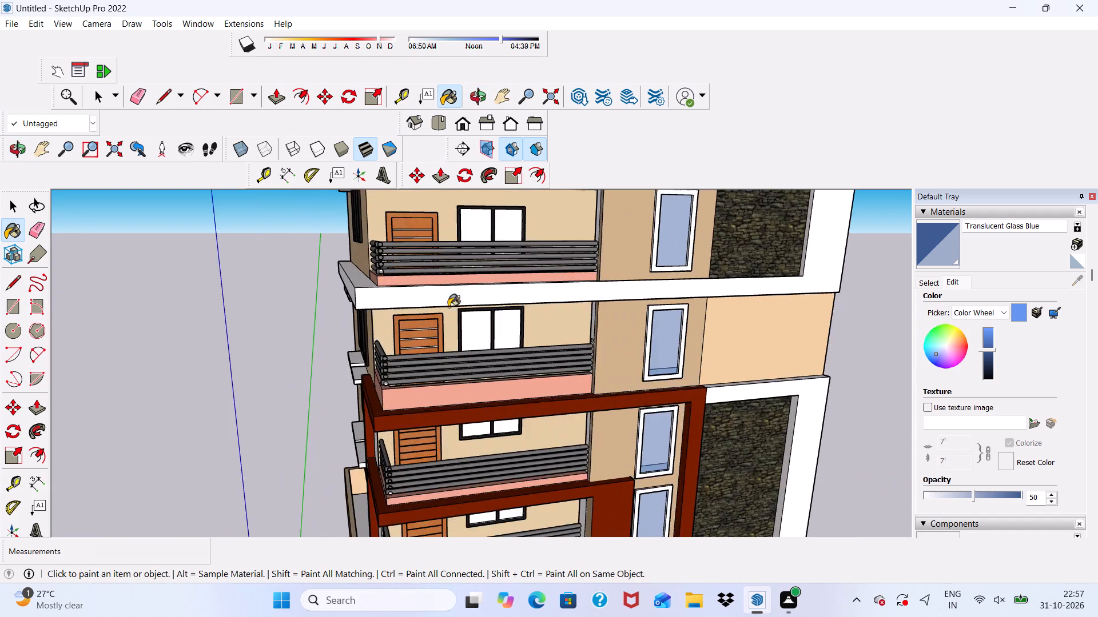
pyautogui.scroll(4, 448, 307)
pyautogui.click(467, 327)
pyautogui.click(518, 340)
pyautogui.scroll(-6, 495, 289)
pyautogui.scroll(6, 541, 487)
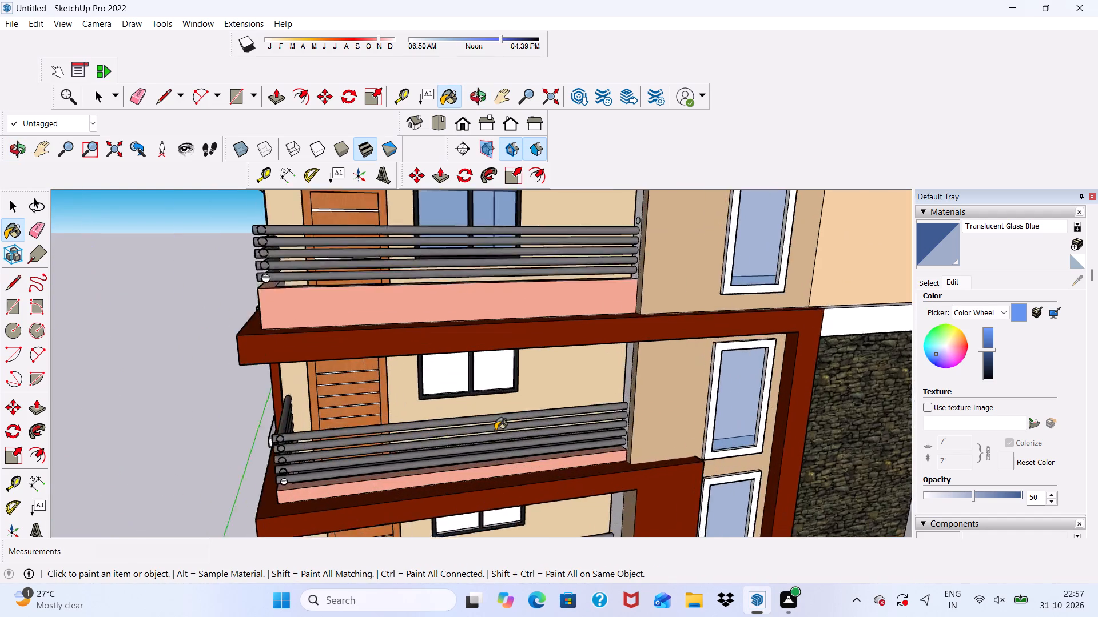
pyautogui.scroll(3, 495, 430)
pyautogui.click(447, 366)
pyautogui.click(505, 368)
pyautogui.scroll(-12, 480, 332)
pyautogui.scroll(9, 521, 462)
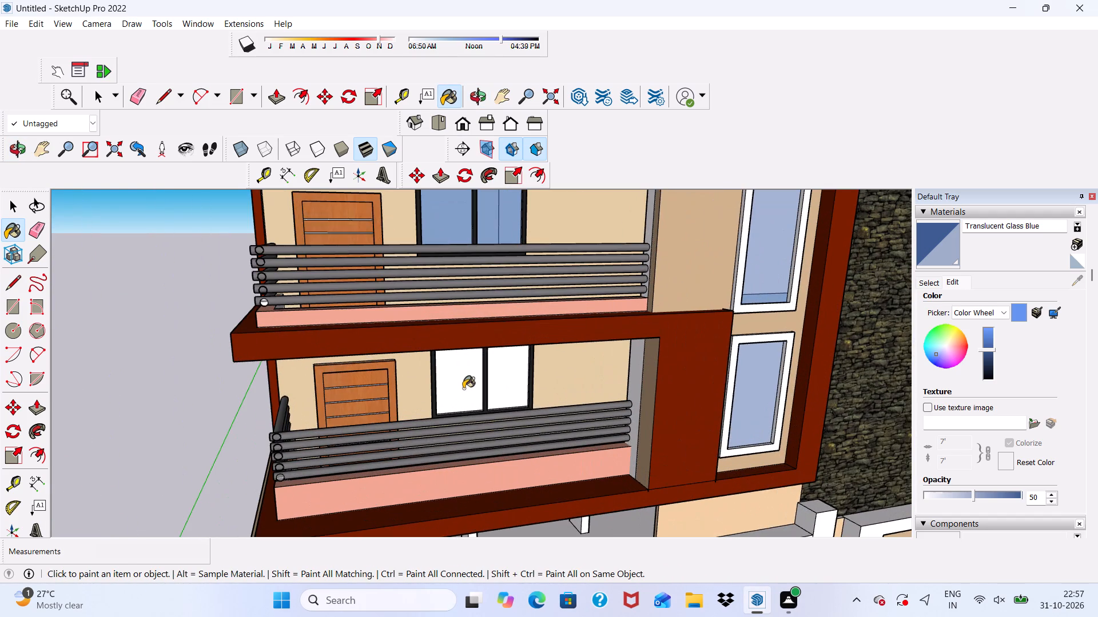
pyautogui.click(464, 388)
pyautogui.moveTo(483, 388); pyautogui.dragTo(492, 390)
pyautogui.scroll(-11, 499, 384)
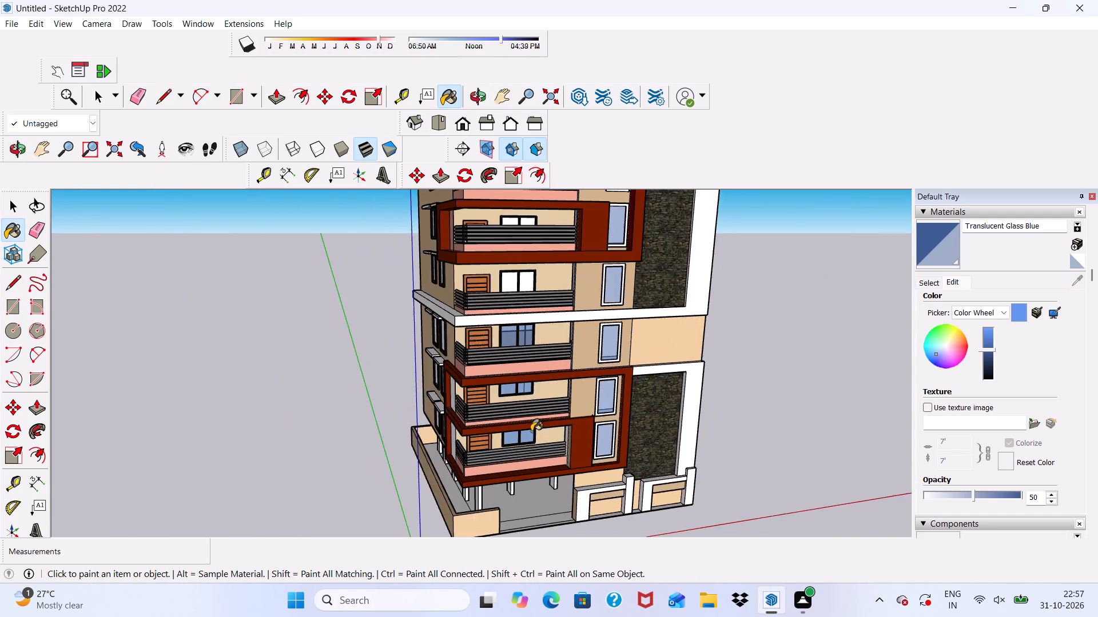
# Paint both panes of the balcony windows on the three floors above the white band with Translucent Glass Blue.
pyautogui.scroll(-6, 531, 431)
pyautogui.scroll(14, 533, 390)
pyautogui.click(515, 320)
pyautogui.click(538, 312)
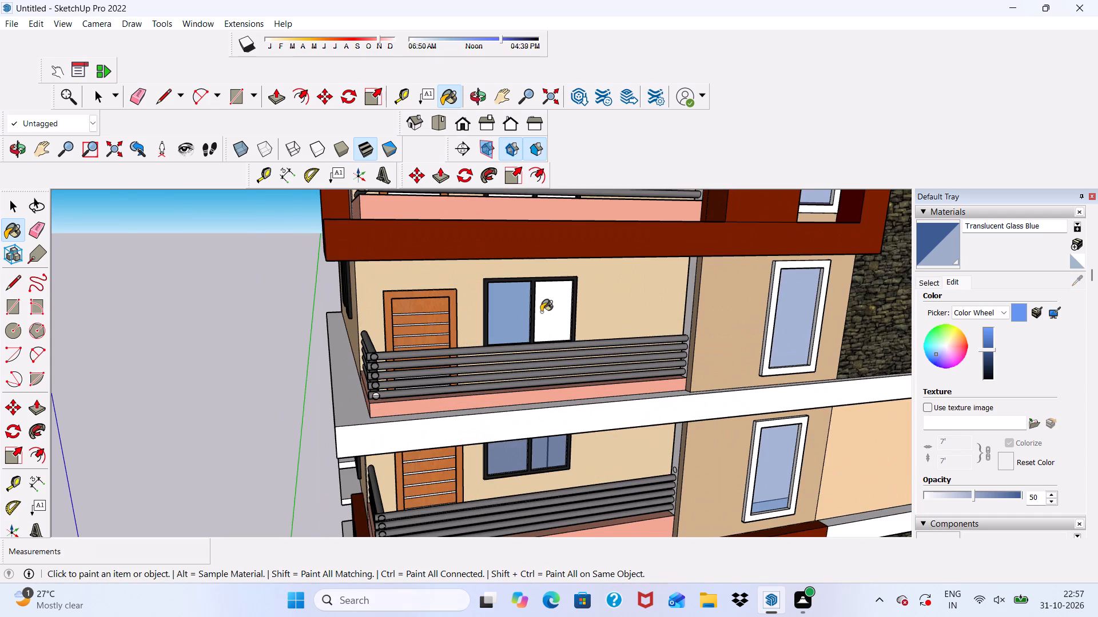
pyautogui.scroll(-12, 544, 324)
pyautogui.scroll(9, 551, 383)
pyautogui.click(556, 289)
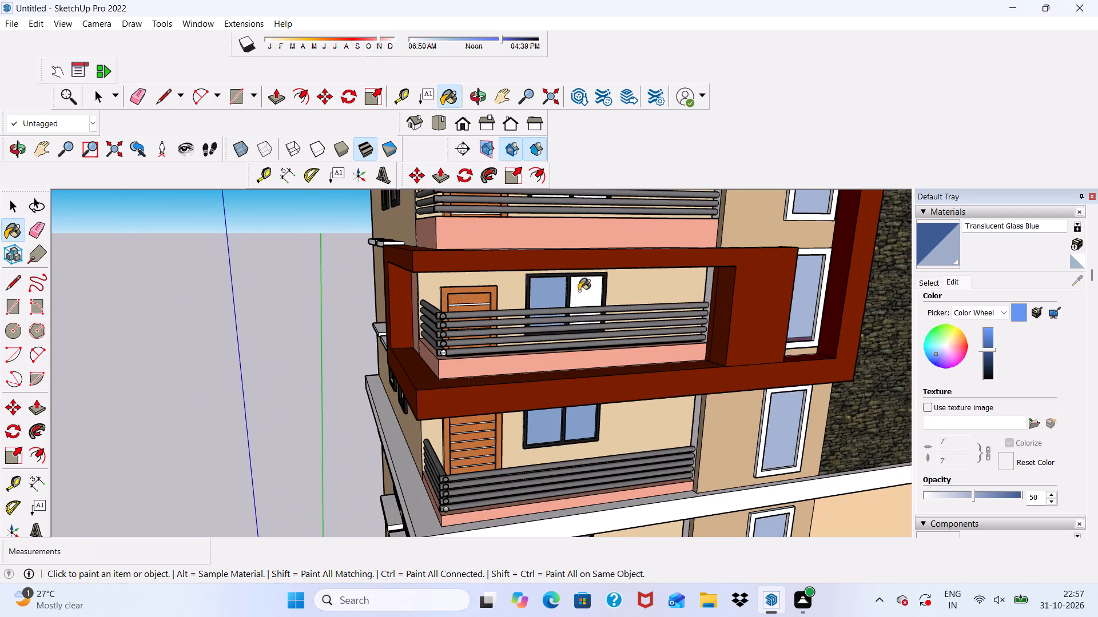
pyautogui.click(579, 291)
pyautogui.scroll(-11, 583, 346)
pyautogui.scroll(6, 591, 335)
pyautogui.scroll(-1, 592, 327)
pyautogui.scroll(4, 608, 362)
pyautogui.click(580, 338)
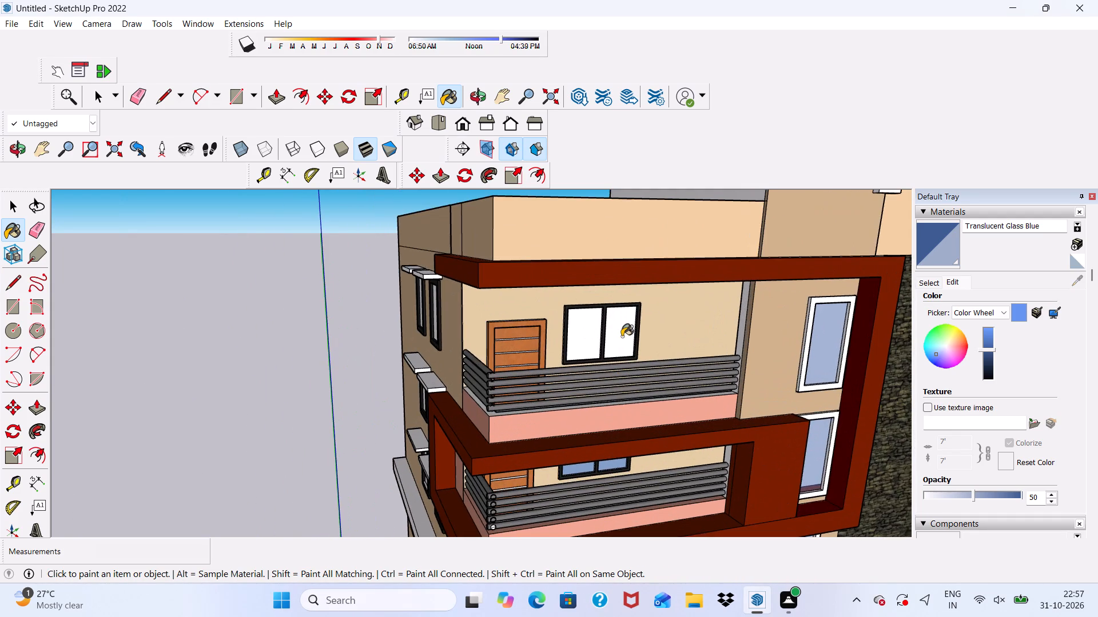
pyautogui.click(622, 336)
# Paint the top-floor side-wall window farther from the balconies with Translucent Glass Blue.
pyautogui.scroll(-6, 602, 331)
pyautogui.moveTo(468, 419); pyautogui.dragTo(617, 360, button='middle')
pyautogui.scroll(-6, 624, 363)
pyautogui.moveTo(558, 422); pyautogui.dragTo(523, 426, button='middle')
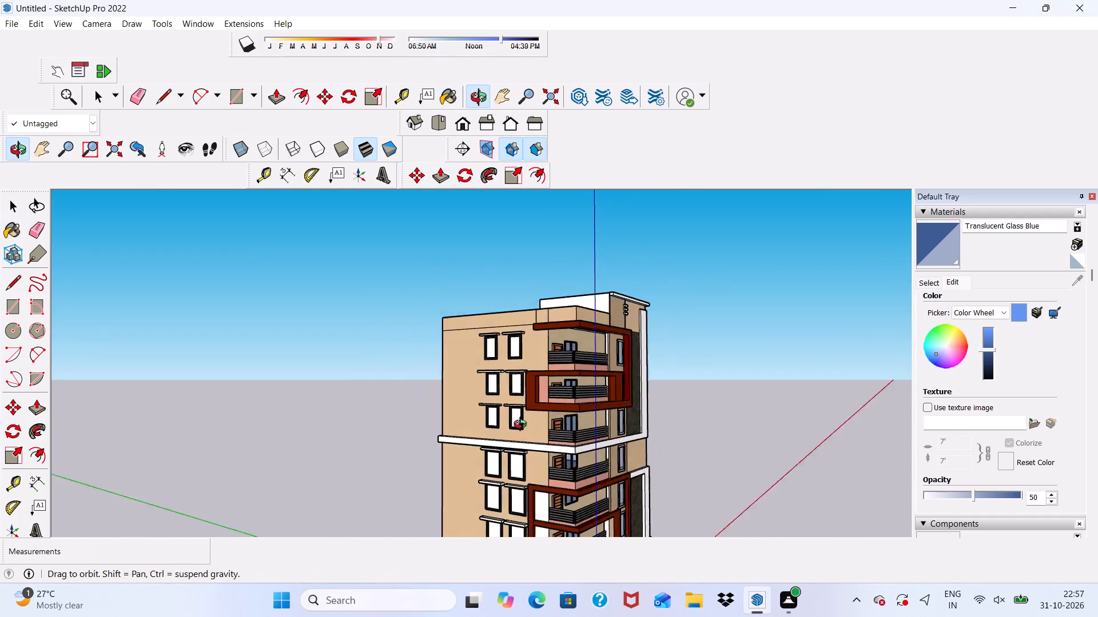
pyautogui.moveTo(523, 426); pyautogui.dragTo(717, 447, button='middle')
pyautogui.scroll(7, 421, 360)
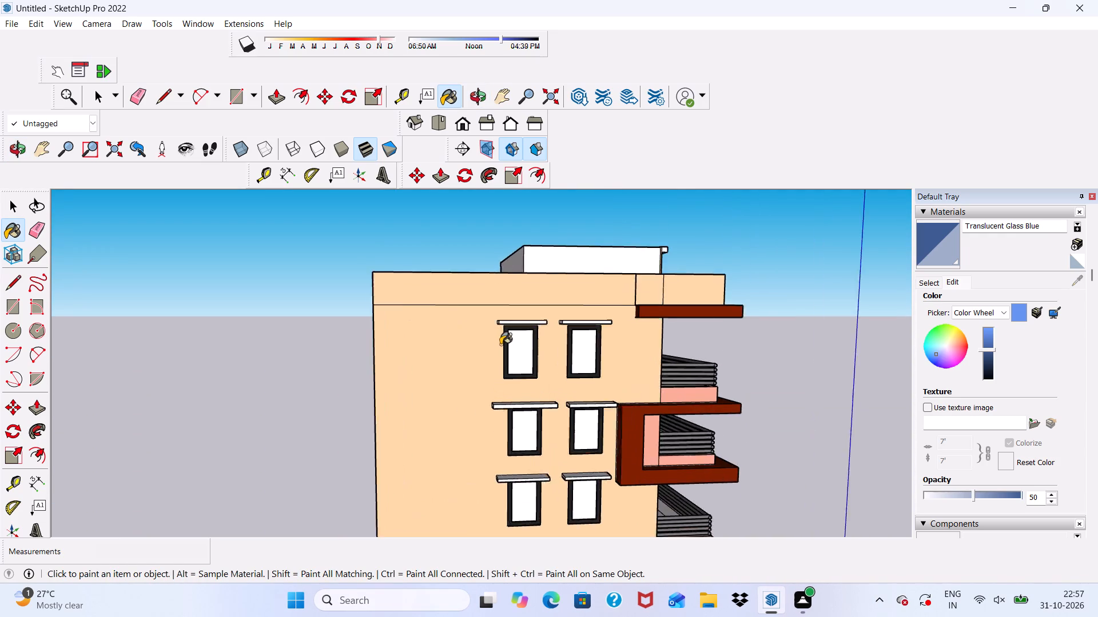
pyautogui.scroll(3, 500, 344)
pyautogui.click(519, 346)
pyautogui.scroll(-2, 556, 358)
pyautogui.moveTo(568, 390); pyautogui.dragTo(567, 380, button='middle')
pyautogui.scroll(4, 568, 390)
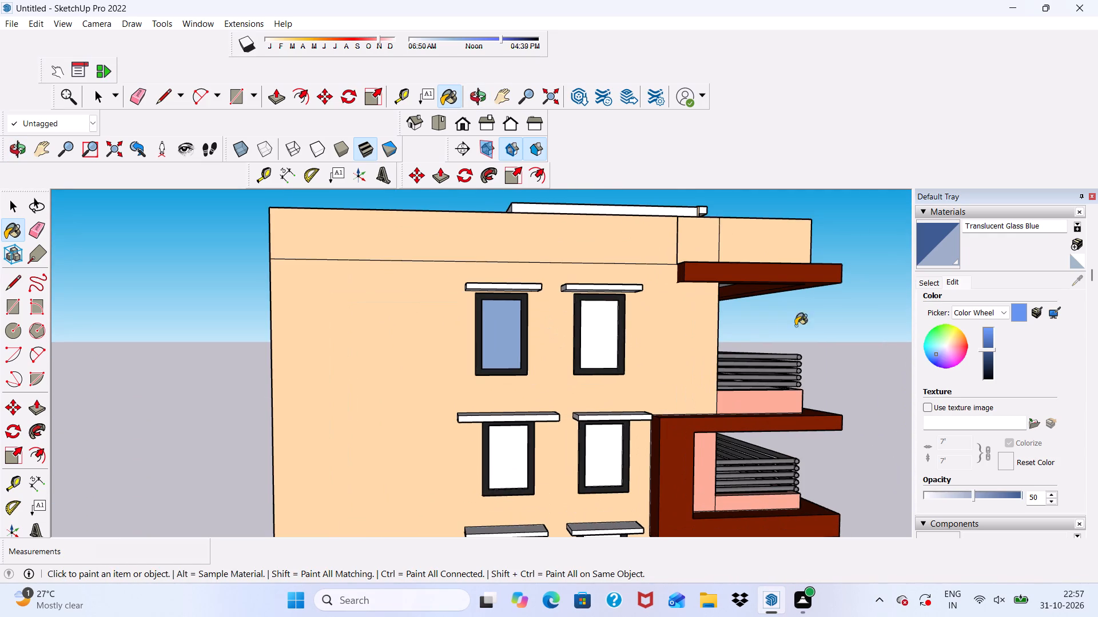
# Paint the six side-wall window panes above the white floor band with Translucent Glass Gray.
pyautogui.click(921, 282)
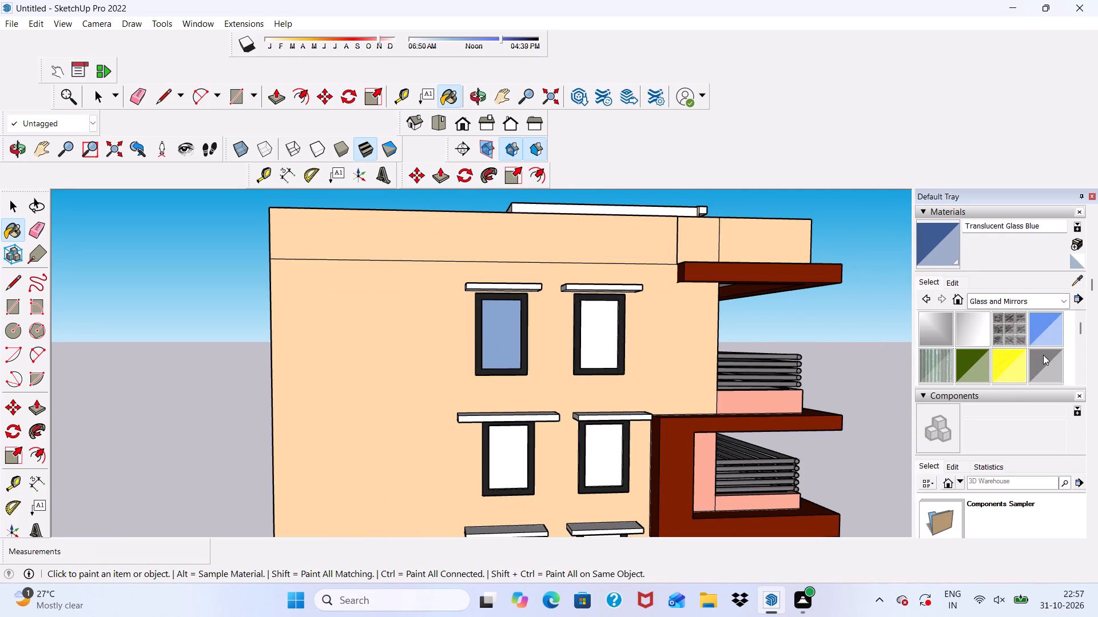
pyautogui.click(1043, 355)
pyautogui.scroll(4, 604, 375)
pyautogui.click(474, 317)
pyautogui.scroll(2, 453, 327)
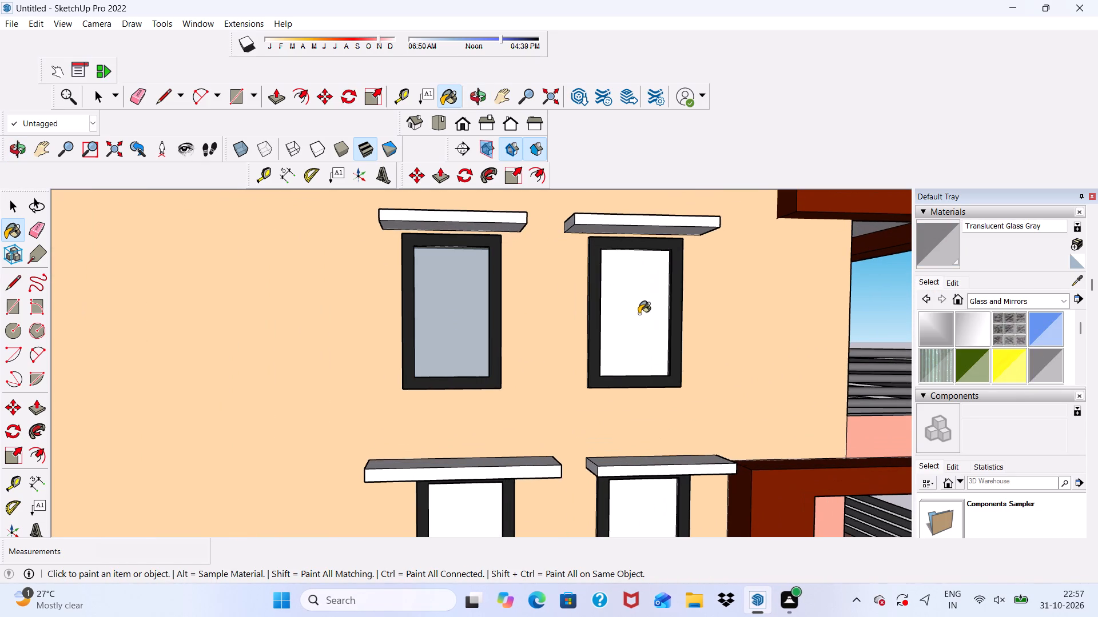
pyautogui.click(639, 314)
pyautogui.scroll(-5, 502, 250)
pyautogui.scroll(4, 524, 438)
pyautogui.click(462, 417)
pyautogui.click(627, 434)
pyautogui.scroll(-6, 509, 178)
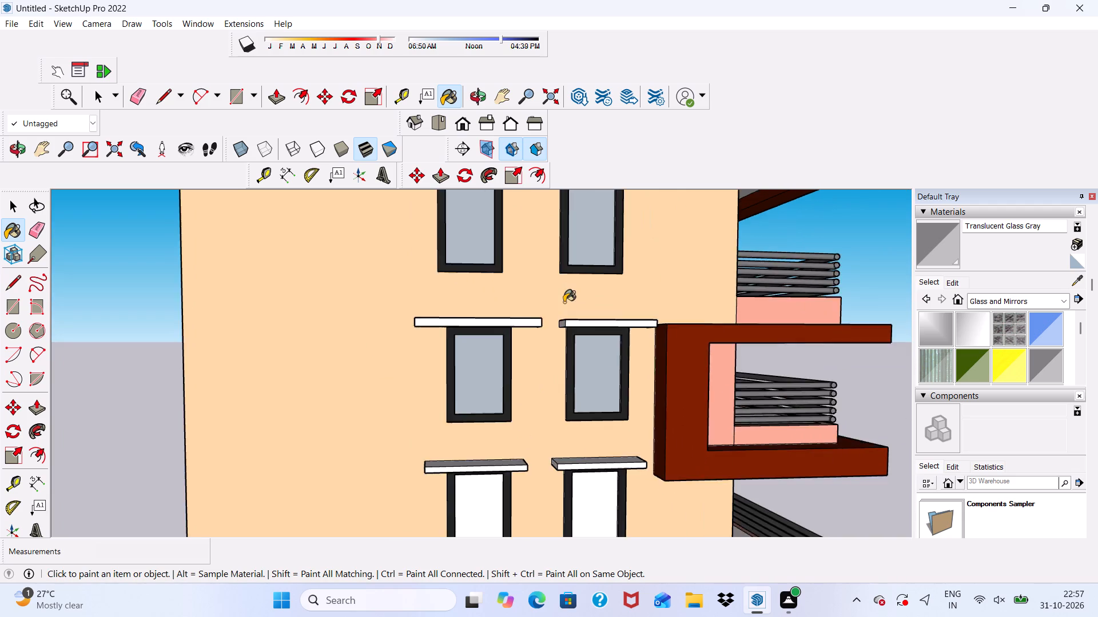
pyautogui.scroll(-5, 564, 302)
pyautogui.scroll(4, 504, 492)
pyautogui.click(531, 447)
pyautogui.click(616, 451)
# Paint the six side-wall window panes below the white floor band with Translucent Glass Gray.
pyautogui.scroll(-4, 497, 311)
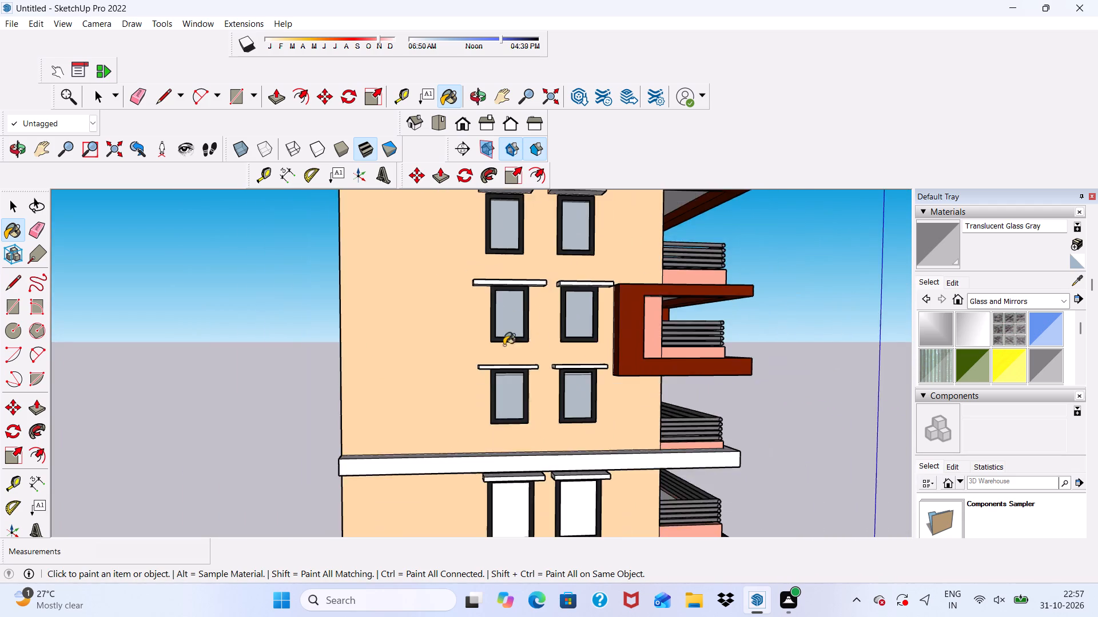
pyautogui.scroll(-6, 504, 345)
pyautogui.scroll(8, 496, 457)
pyautogui.click(526, 454)
pyautogui.click(636, 450)
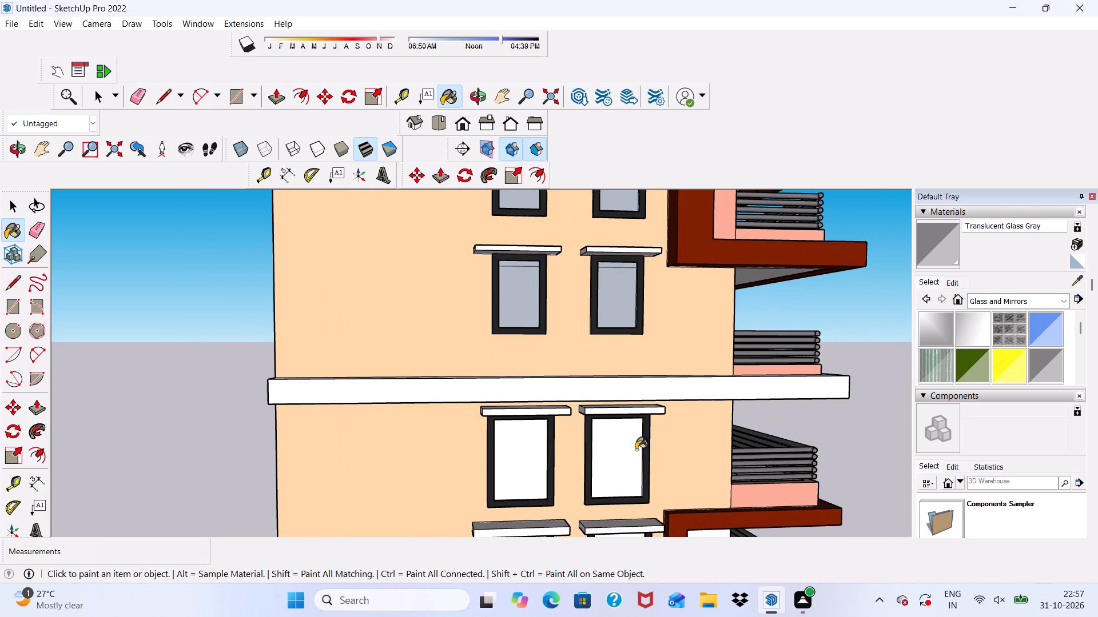
pyautogui.scroll(-5, 533, 356)
pyautogui.scroll(5, 541, 530)
pyautogui.click(504, 460)
pyautogui.click(628, 486)
pyautogui.scroll(-3, 534, 393)
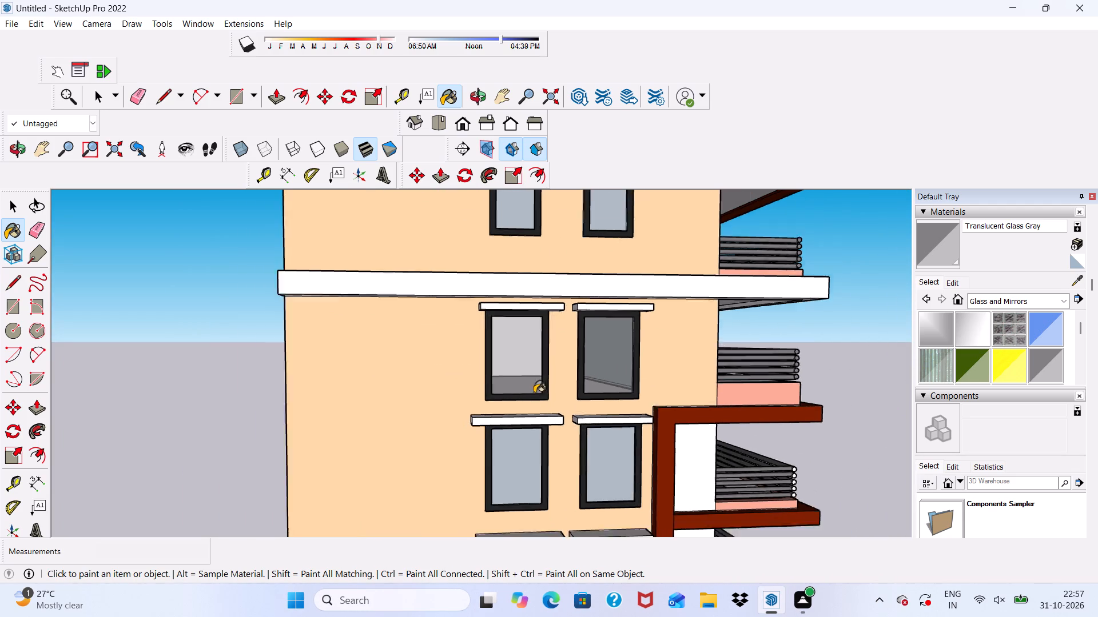
pyautogui.scroll(-3, 534, 393)
pyautogui.scroll(6, 558, 616)
pyautogui.scroll(-5, 541, 349)
pyautogui.scroll(6, 577, 438)
pyautogui.scroll(-1, 567, 442)
pyautogui.scroll(4, 527, 487)
pyautogui.click(517, 467)
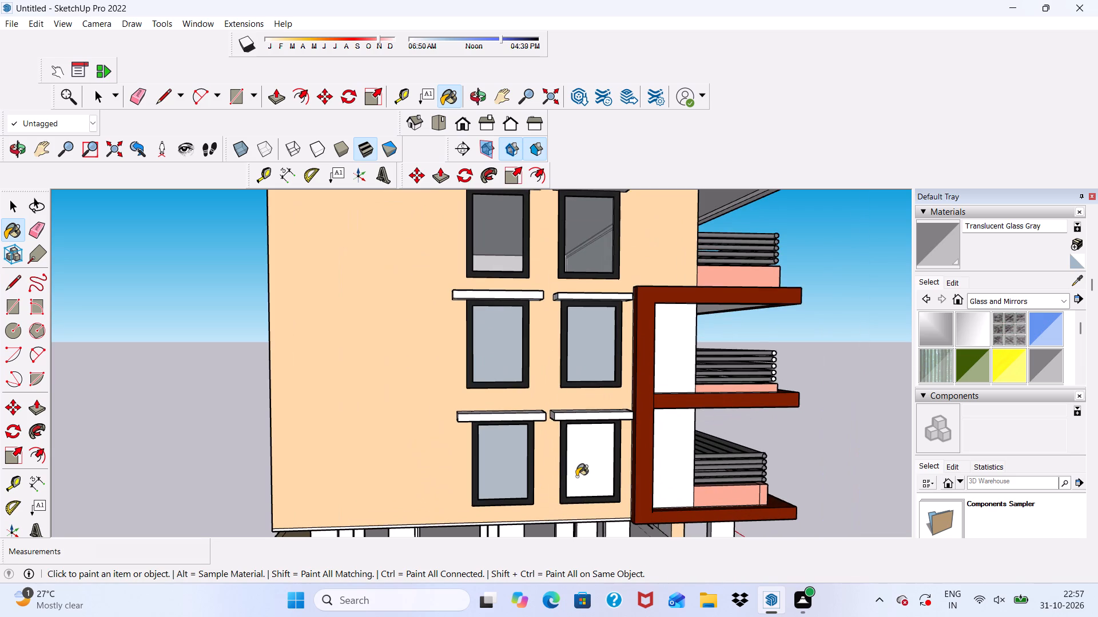
pyautogui.moveTo(583, 478); pyautogui.dragTo(580, 463)
# Examine the glazed windows against the whole building from the front and from the corner.
pyautogui.scroll(-5, 511, 379)
pyautogui.moveTo(568, 457); pyautogui.dragTo(204, 484, button='middle')
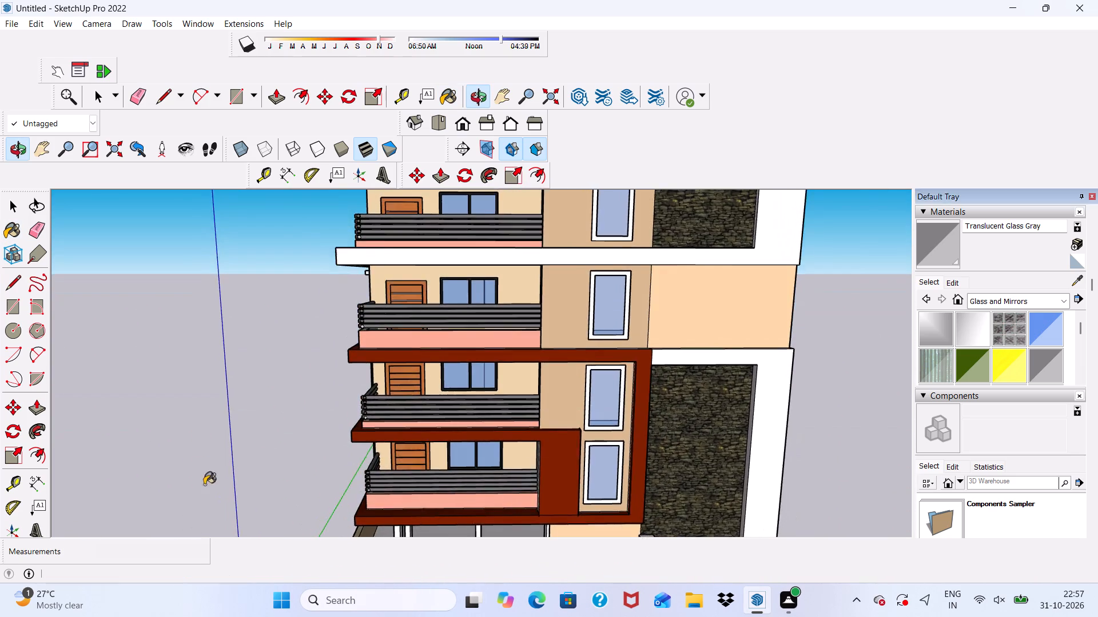
pyautogui.scroll(1, 367, 376)
pyautogui.scroll(-12, 479, 297)
pyautogui.moveTo(535, 301); pyautogui.dragTo(642, 295, button='middle')
pyautogui.scroll(3, 675, 332)
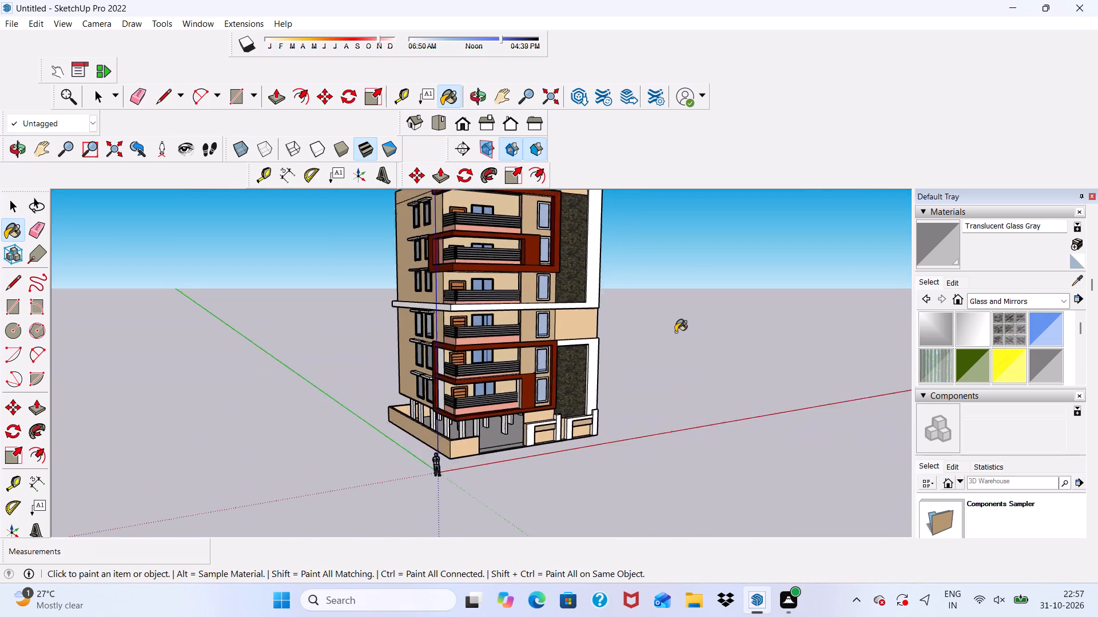
pyautogui.scroll(2, 675, 332)
pyautogui.press('space')
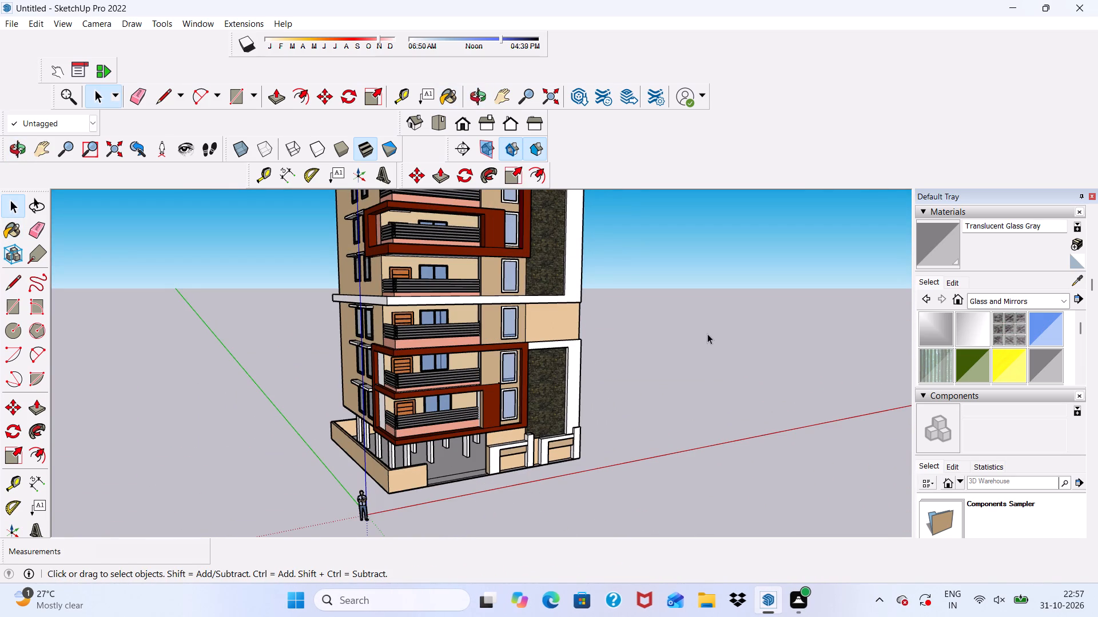
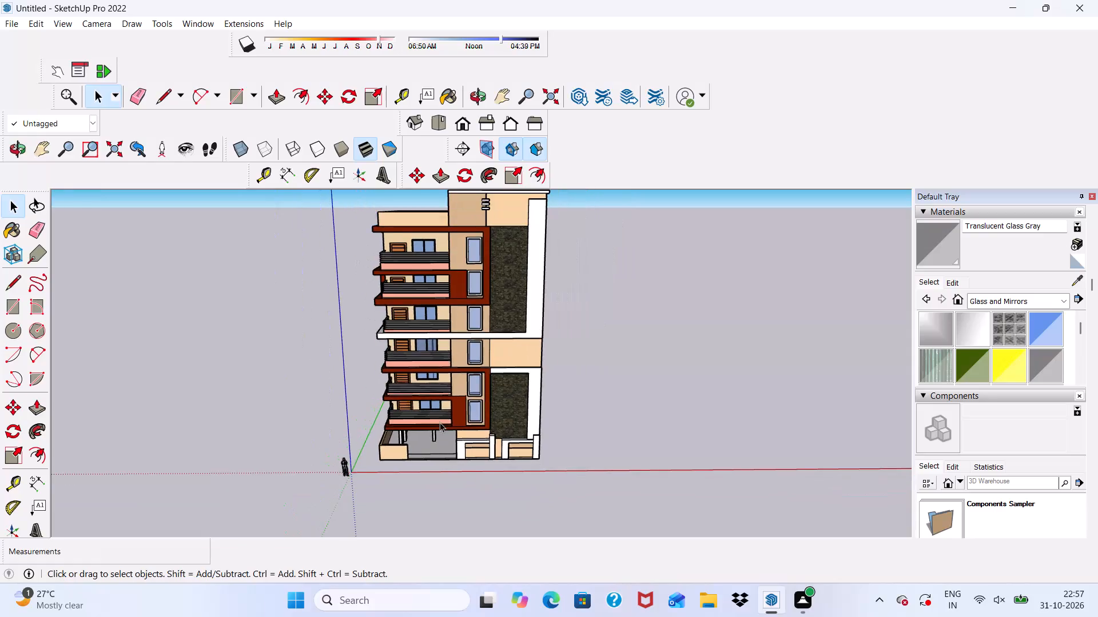
# Erase the horizontal edge across the upper white side wall and the short edges beside the front column.
pyautogui.moveTo(440, 422); pyautogui.dragTo(460, 384, button='middle')
pyautogui.scroll(4, 416, 271)
pyautogui.moveTo(483, 387); pyautogui.dragTo(331, 398, button='middle')
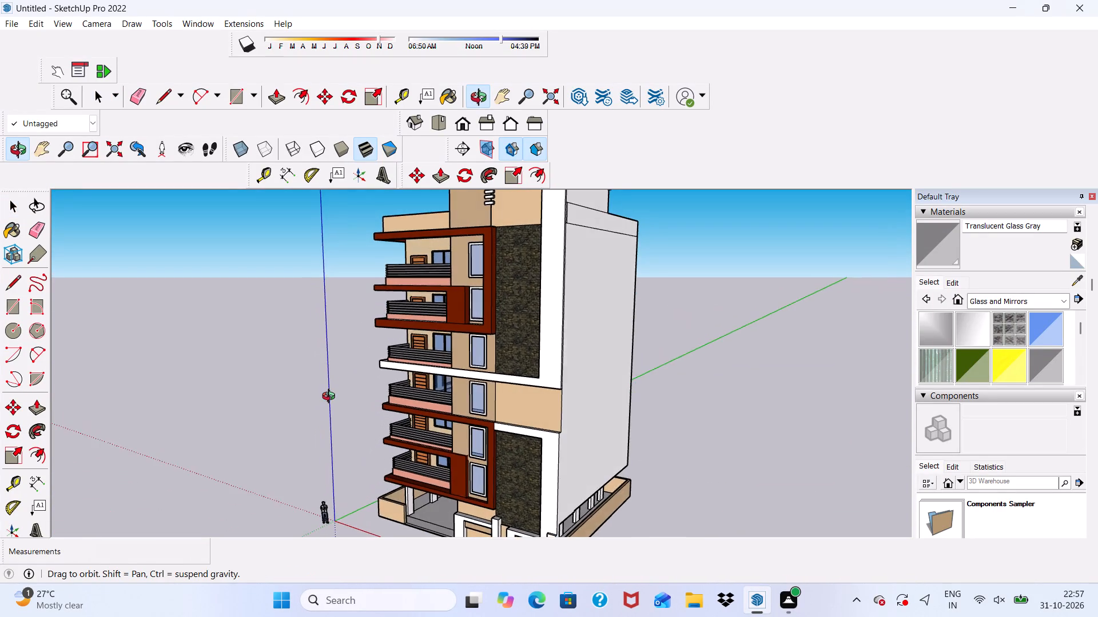
pyautogui.moveTo(331, 398); pyautogui.dragTo(256, 416, button='middle')
pyautogui.click(129, 88)
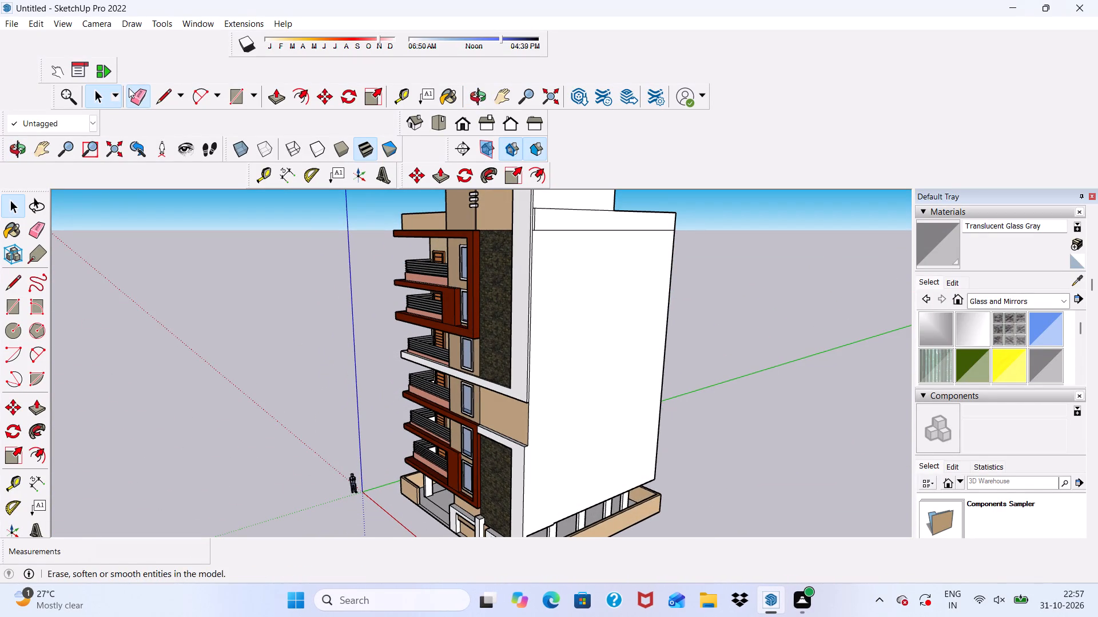
pyautogui.scroll(3, 608, 226)
pyautogui.moveTo(606, 224); pyautogui.dragTo(606, 241)
pyautogui.scroll(5, 506, 238)
pyautogui.moveTo(503, 203); pyautogui.dragTo(505, 227)
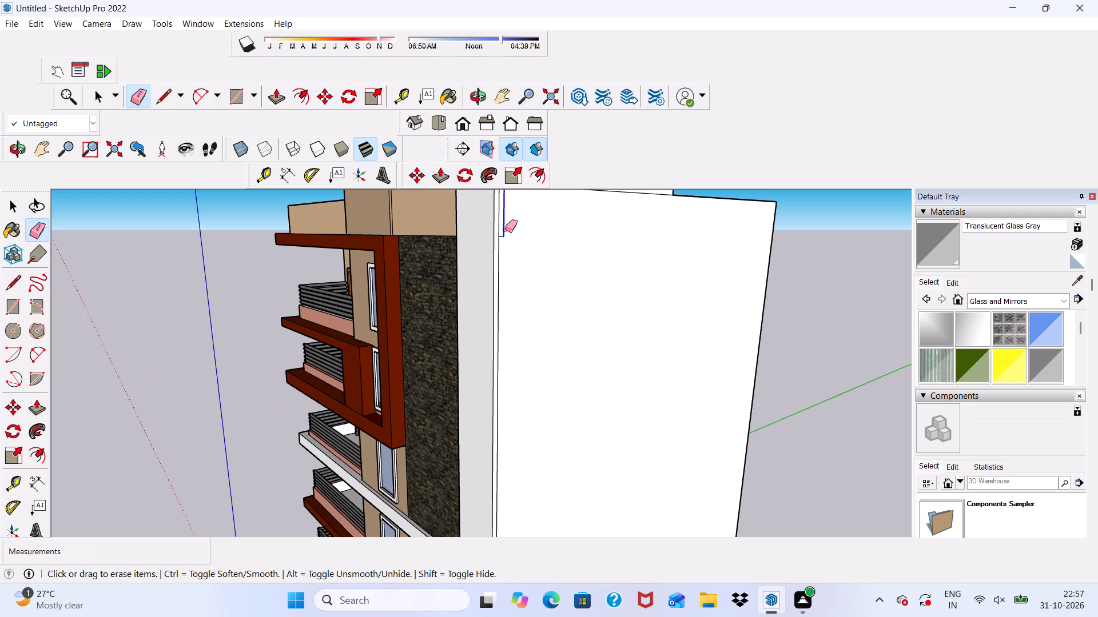
pyautogui.moveTo(503, 237); pyautogui.dragTo(511, 250)
pyautogui.scroll(-5, 527, 242)
# Erase the leftover horizontal and vertical edges near the top of the building's rear wall.
pyautogui.moveTo(673, 324); pyautogui.dragTo(385, 357, button='middle')
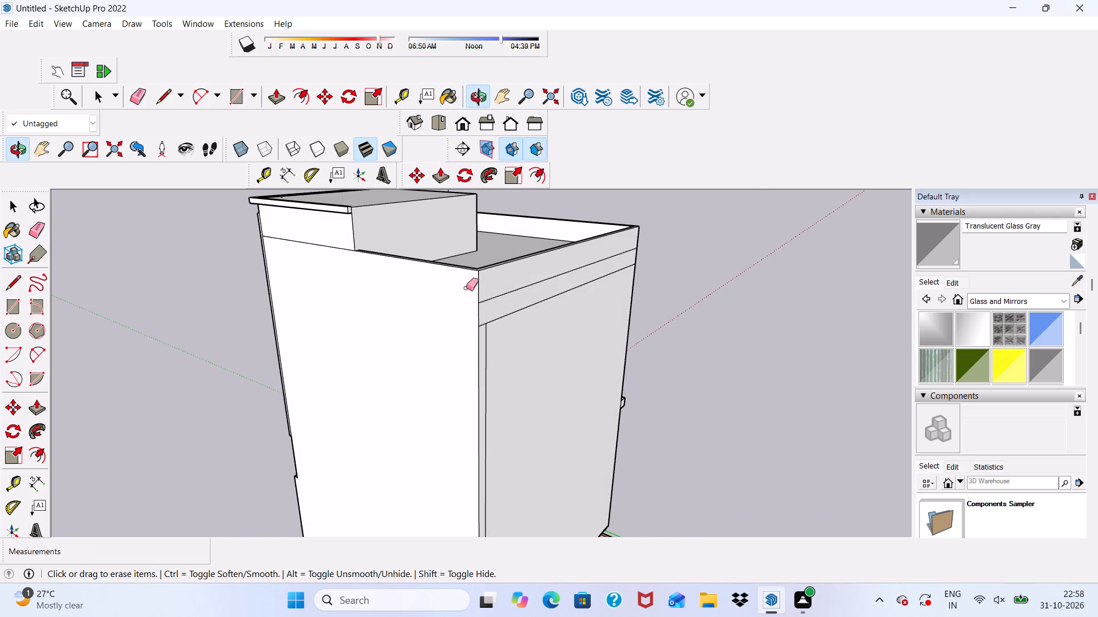
pyautogui.moveTo(500, 299); pyautogui.dragTo(508, 335)
pyautogui.scroll(-4, 506, 304)
pyautogui.scroll(3, 515, 331)
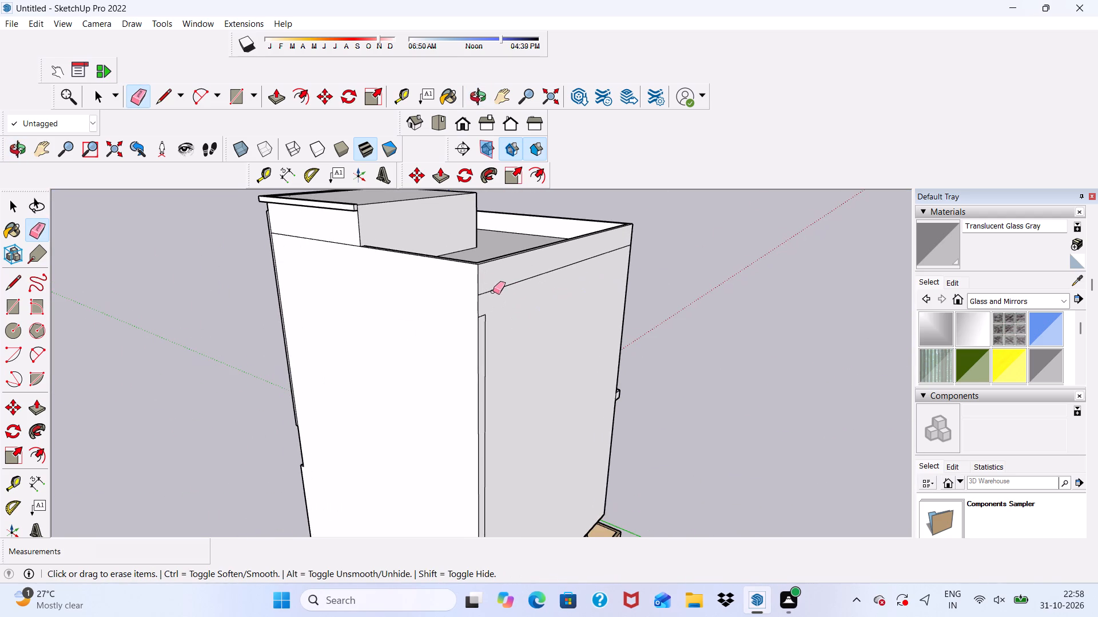
pyautogui.moveTo(494, 279); pyautogui.dragTo(487, 322)
pyautogui.moveTo(480, 316); pyautogui.dragTo(489, 323)
# Examine the side walls and front facade of the building from several angles.
pyautogui.scroll(-4, 487, 283)
pyautogui.moveTo(541, 348); pyautogui.dragTo(278, 355, button='middle')
pyautogui.moveTo(435, 399); pyautogui.dragTo(832, 332, button='middle')
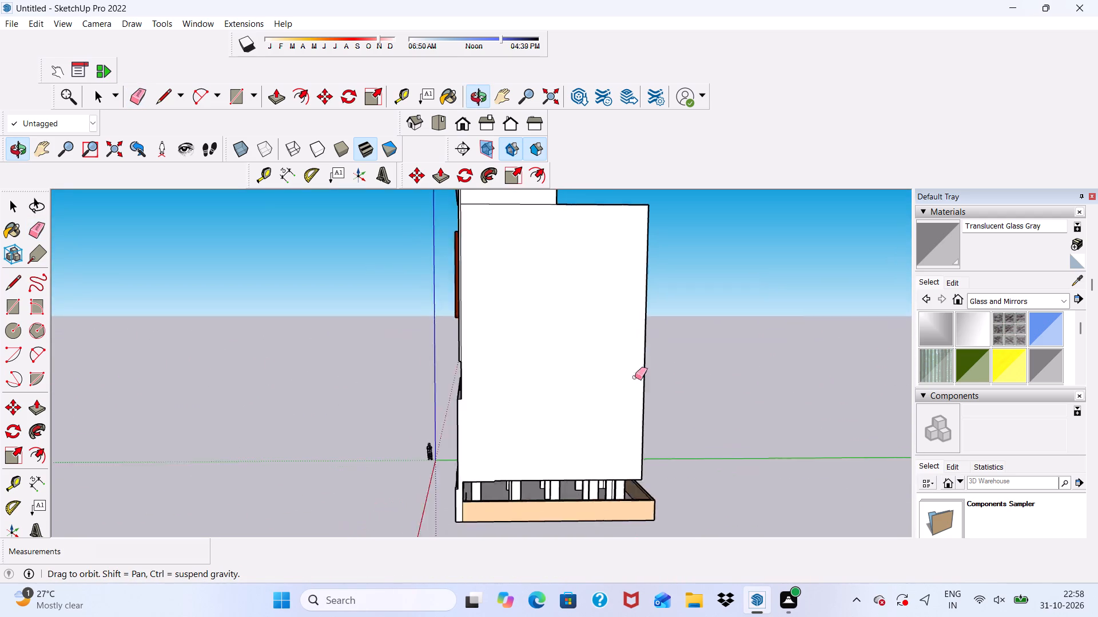
pyautogui.moveTo(451, 401); pyautogui.dragTo(893, 344, button='middle')
pyautogui.scroll(4, 520, 401)
pyautogui.scroll(1, 640, 391)
pyautogui.scroll(-4, 668, 339)
pyautogui.moveTo(697, 391); pyautogui.dragTo(620, 448, button='middle')
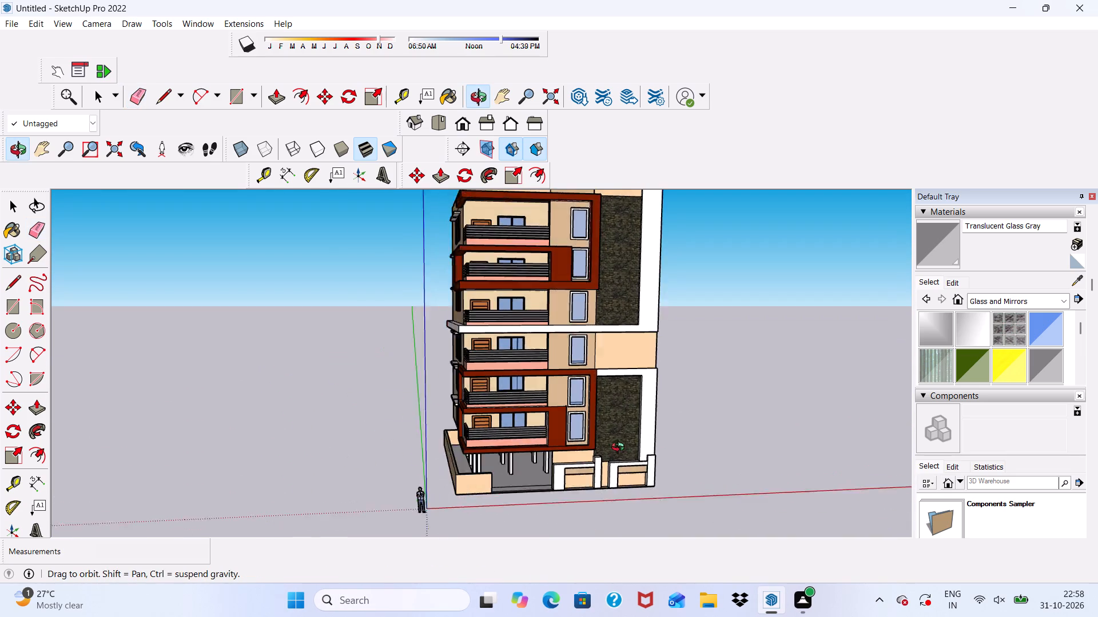
pyautogui.moveTo(620, 448); pyautogui.dragTo(616, 449, button='middle')
pyautogui.scroll(1, 615, 450)
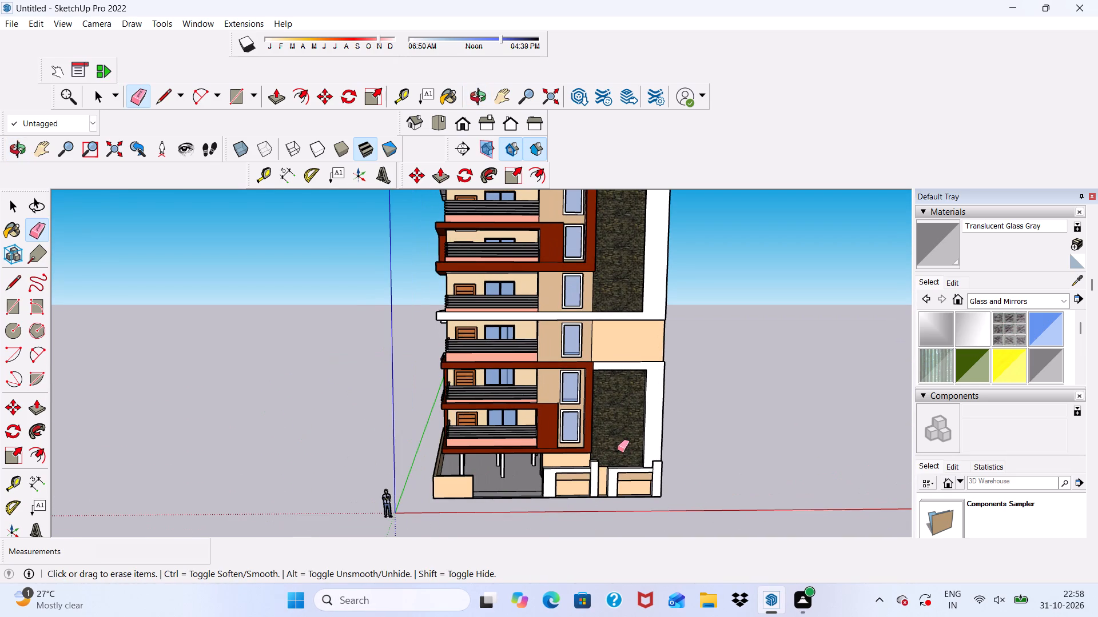
pyautogui.press('space')
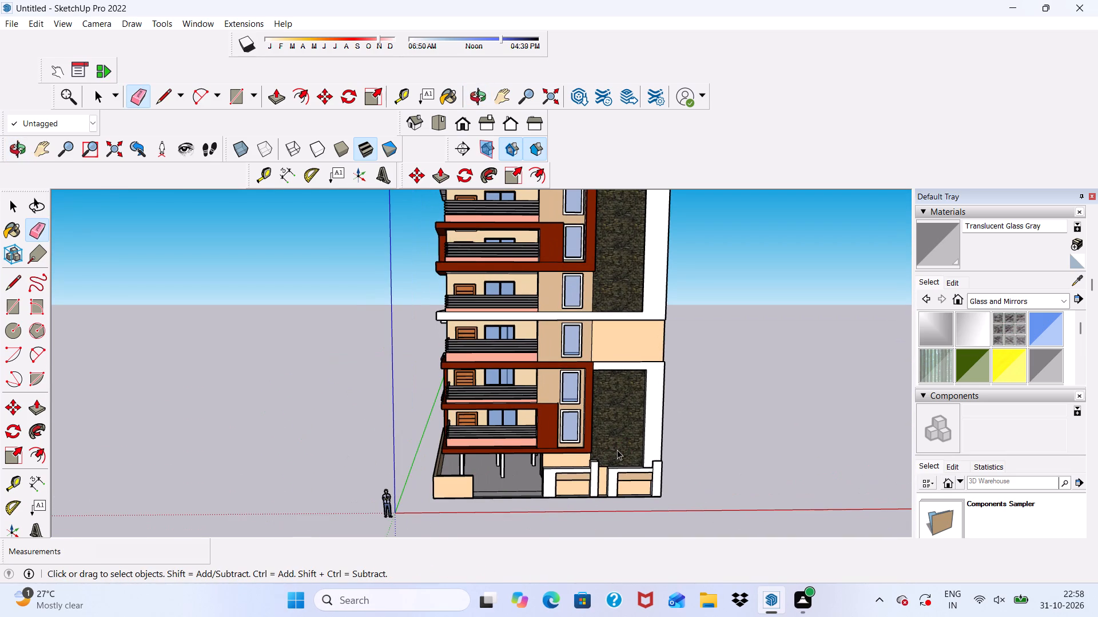
# Import the SketchUp component gate (1) from the Downloads folder.
pyautogui.click(7, 24)
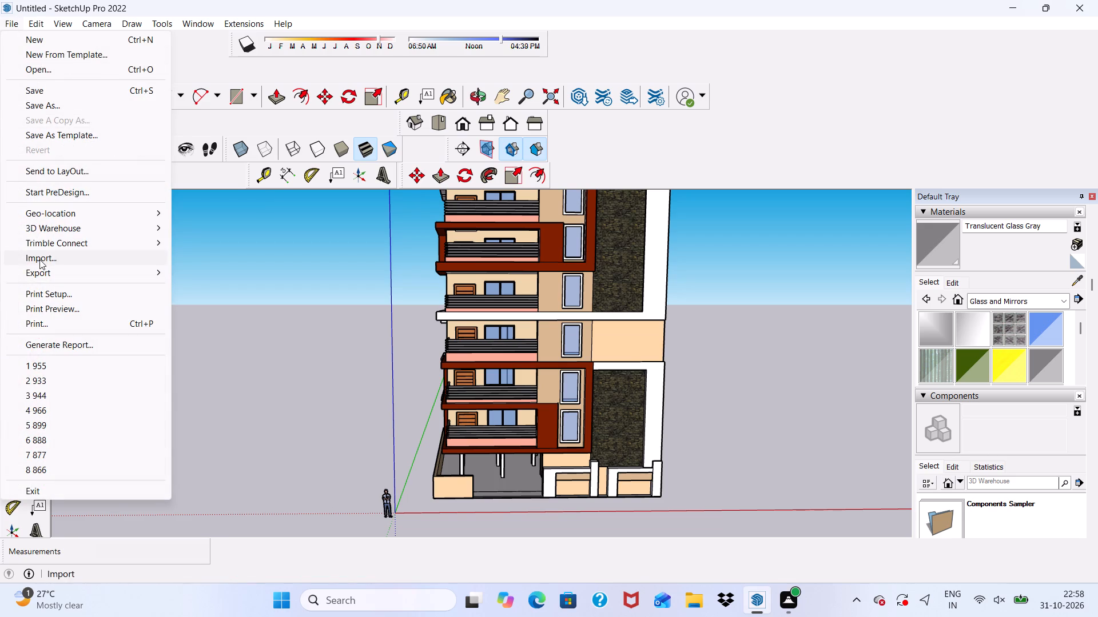
pyautogui.click(39, 259)
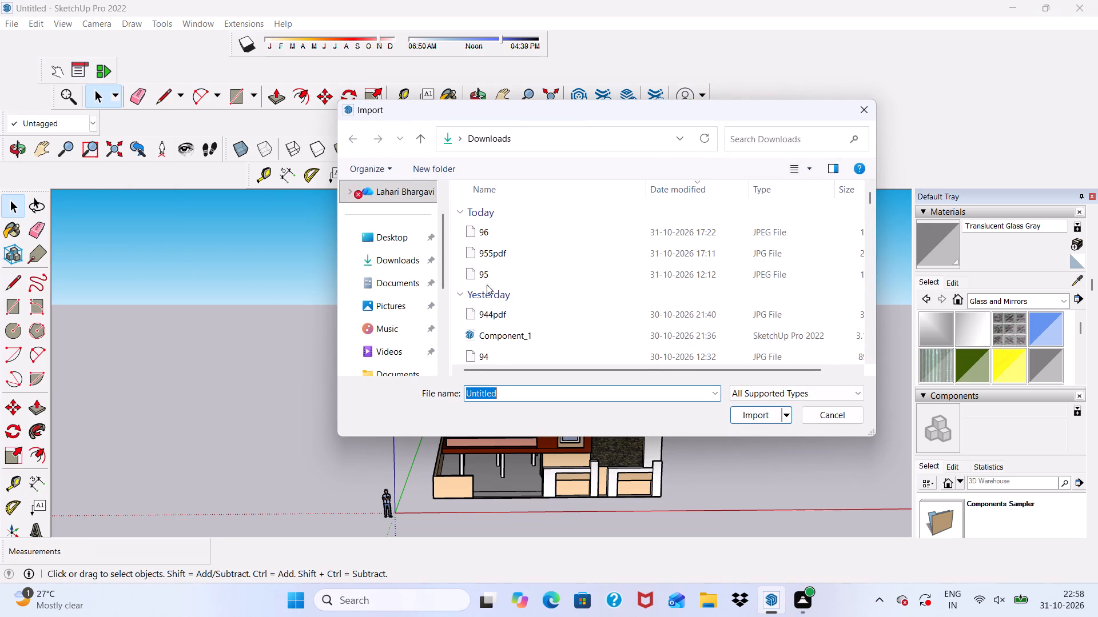
pyautogui.scroll(-18, 487, 285)
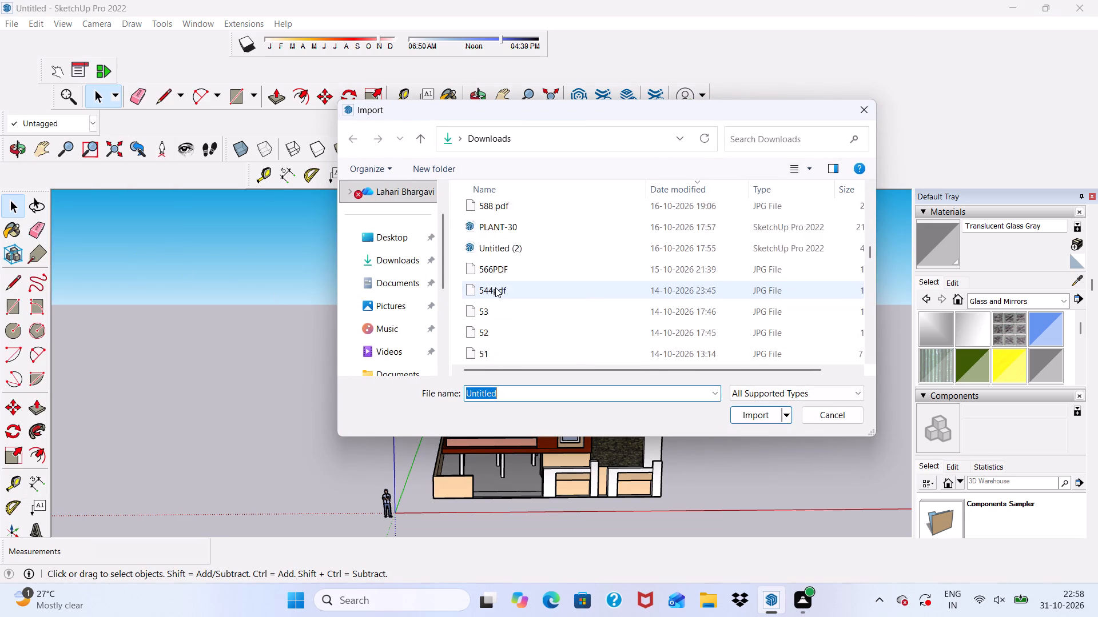
pyautogui.scroll(-12, 495, 287)
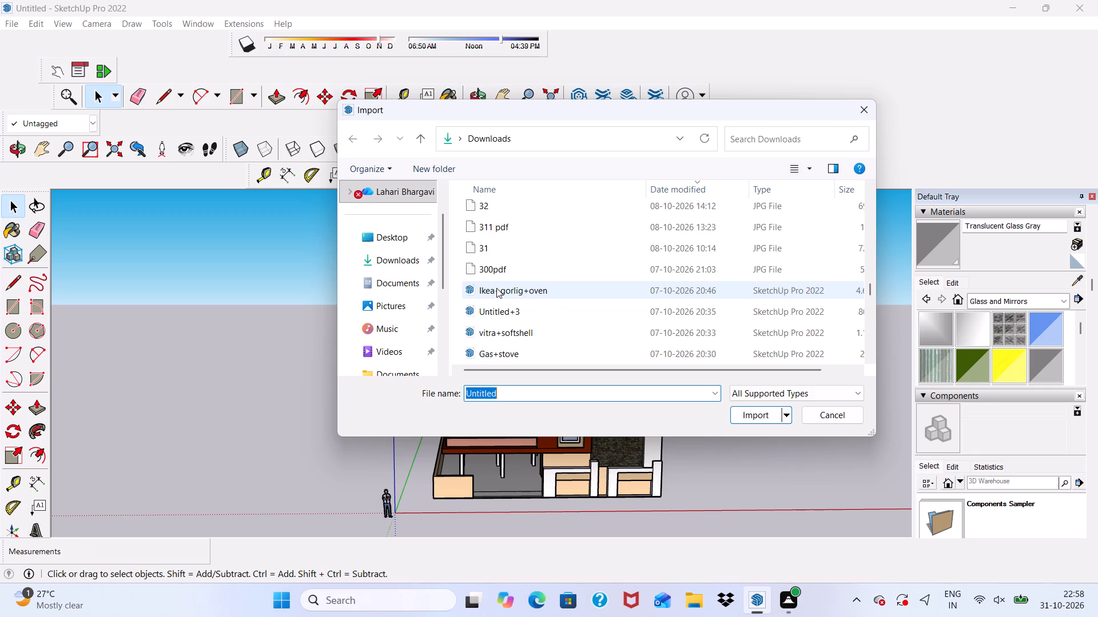
pyautogui.scroll(-3, 496, 288)
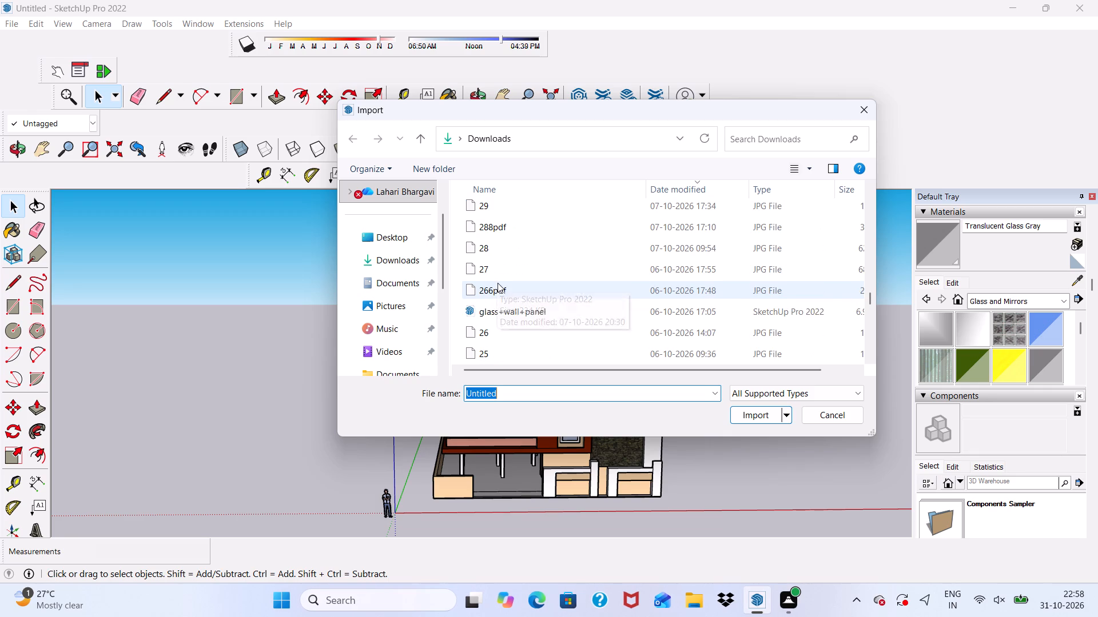
pyautogui.scroll(-3, 499, 286)
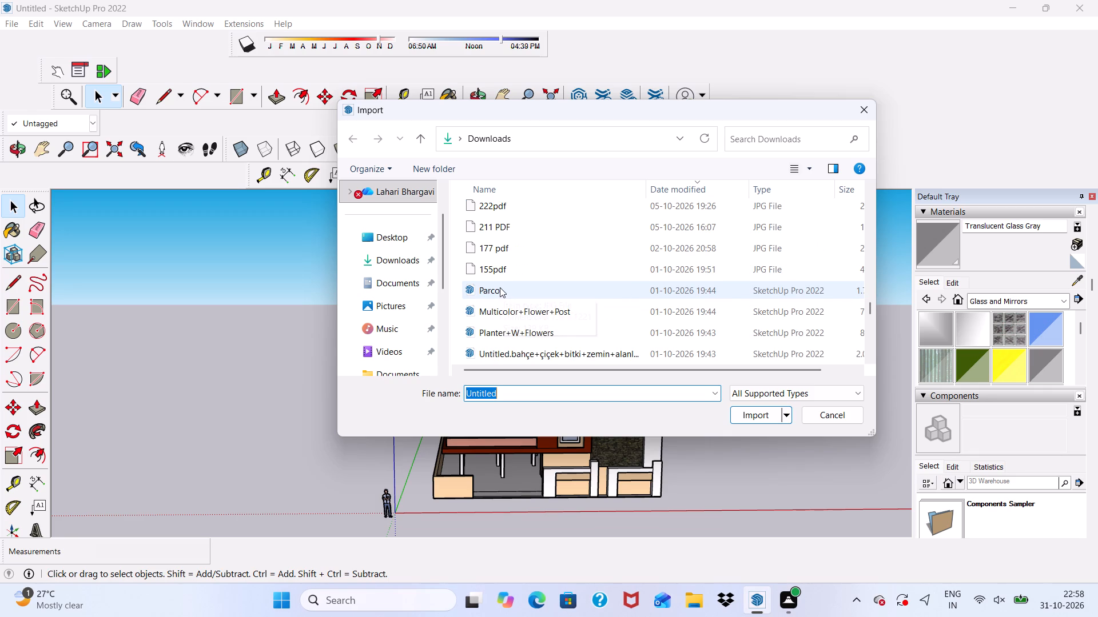
pyautogui.scroll(-2, 500, 287)
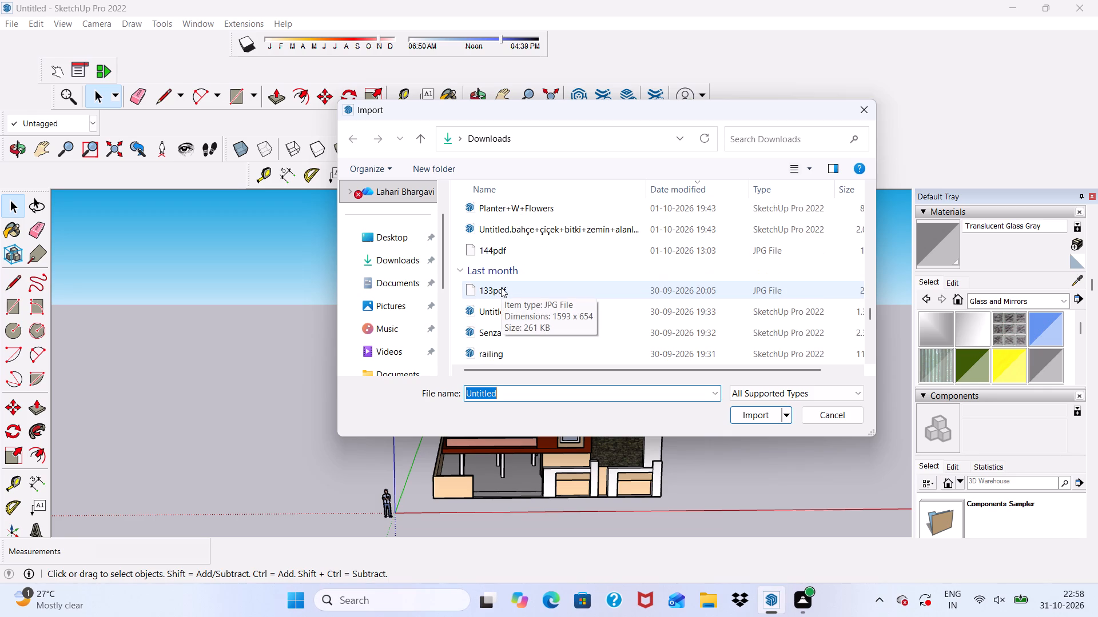
pyautogui.scroll(-3, 501, 287)
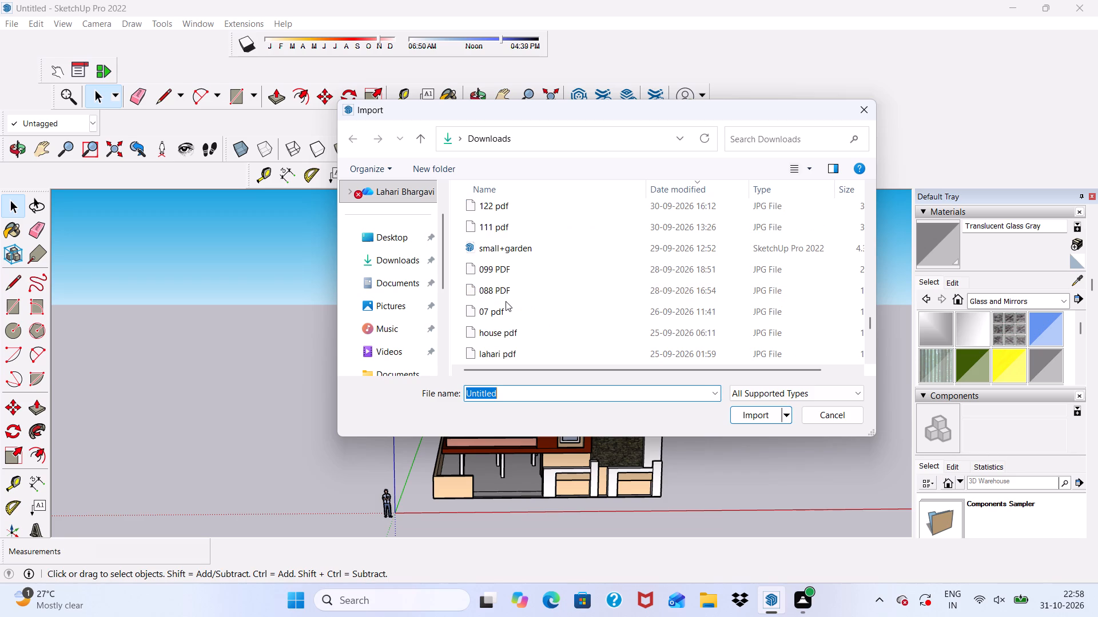
pyautogui.scroll(-1, 506, 301)
pyautogui.click(493, 335)
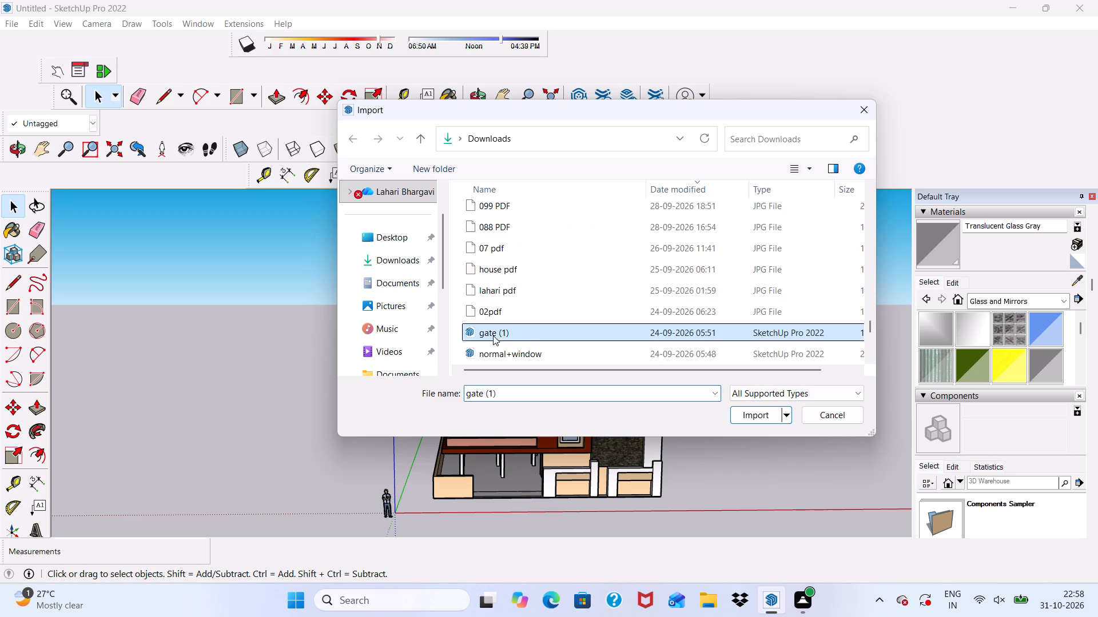
pyautogui.click(751, 411)
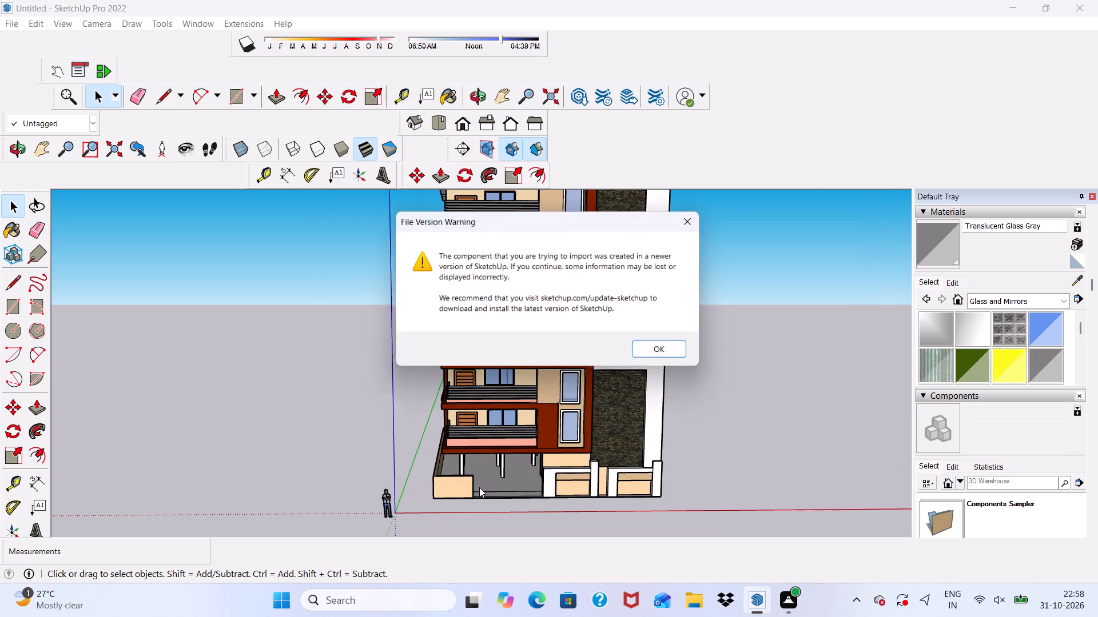
pyautogui.scroll(2, 479, 487)
pyautogui.scroll(-1, 490, 487)
pyautogui.click(676, 350)
# Place the gate at the bottom corner of the low front compound wall, across the parking entrance.
pyautogui.scroll(4, 555, 558)
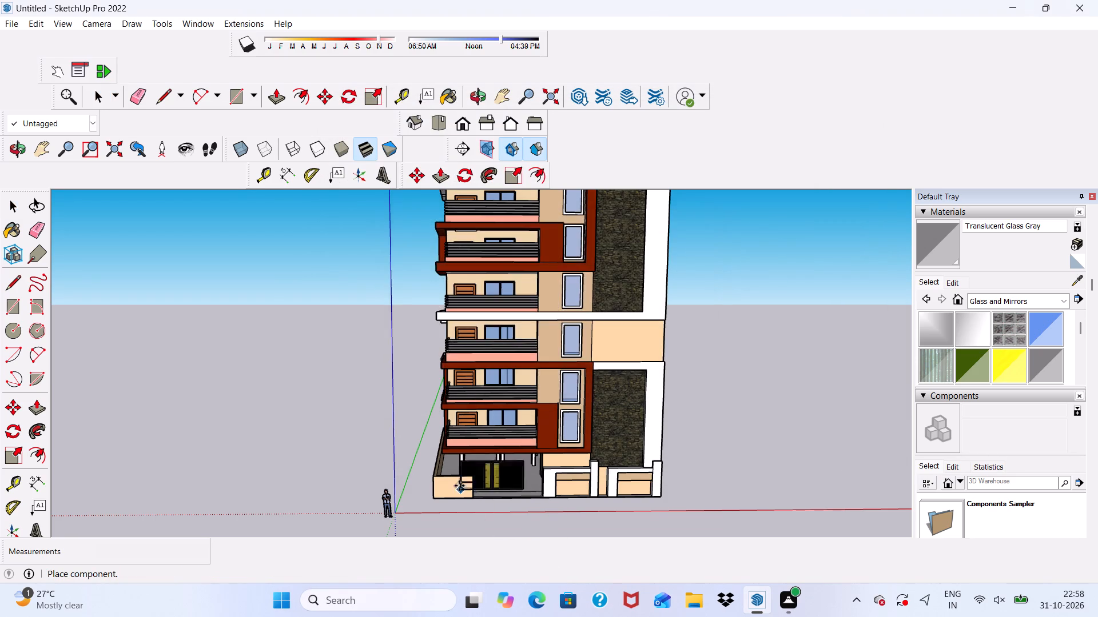
pyautogui.scroll(20, 459, 484)
pyautogui.scroll(9, 459, 484)
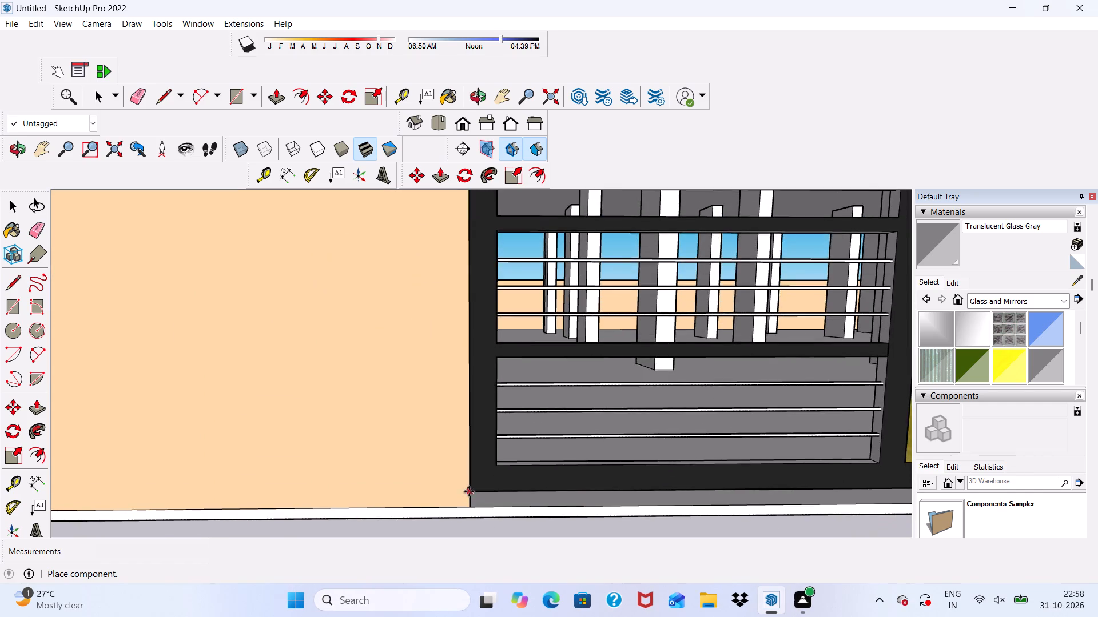
pyautogui.moveTo(469, 491); pyautogui.dragTo(412, 512, button='middle')
pyautogui.click(395, 524)
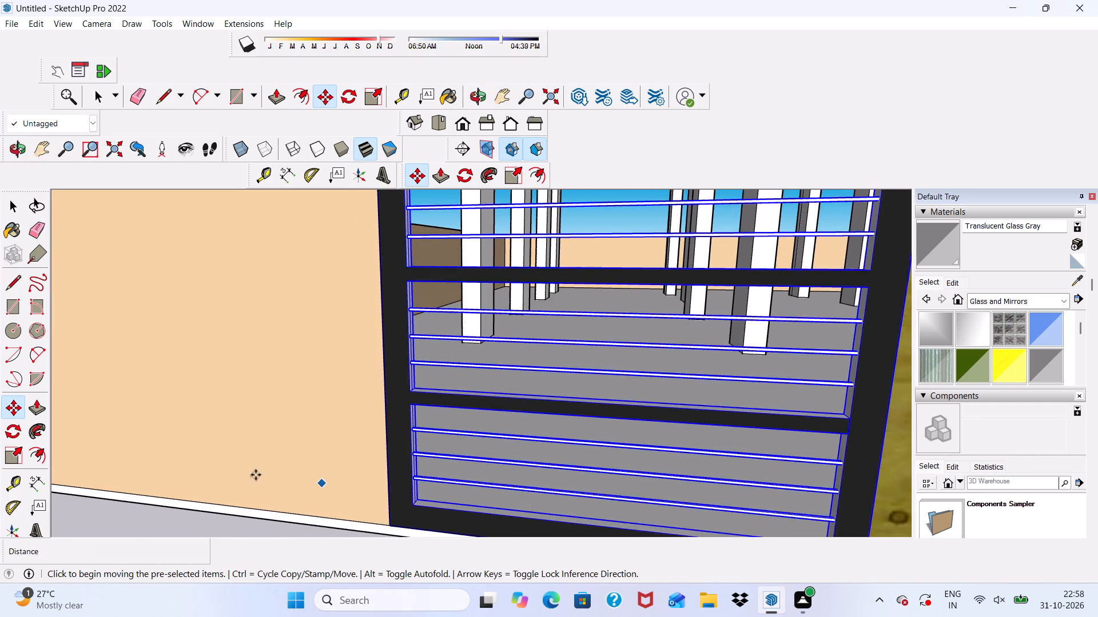
# Scale the gate along the red axis so its free end meets the white wall across the entrance.
pyautogui.scroll(-11, 206, 480)
pyautogui.moveTo(390, 449); pyautogui.dragTo(440, 433, button='middle')
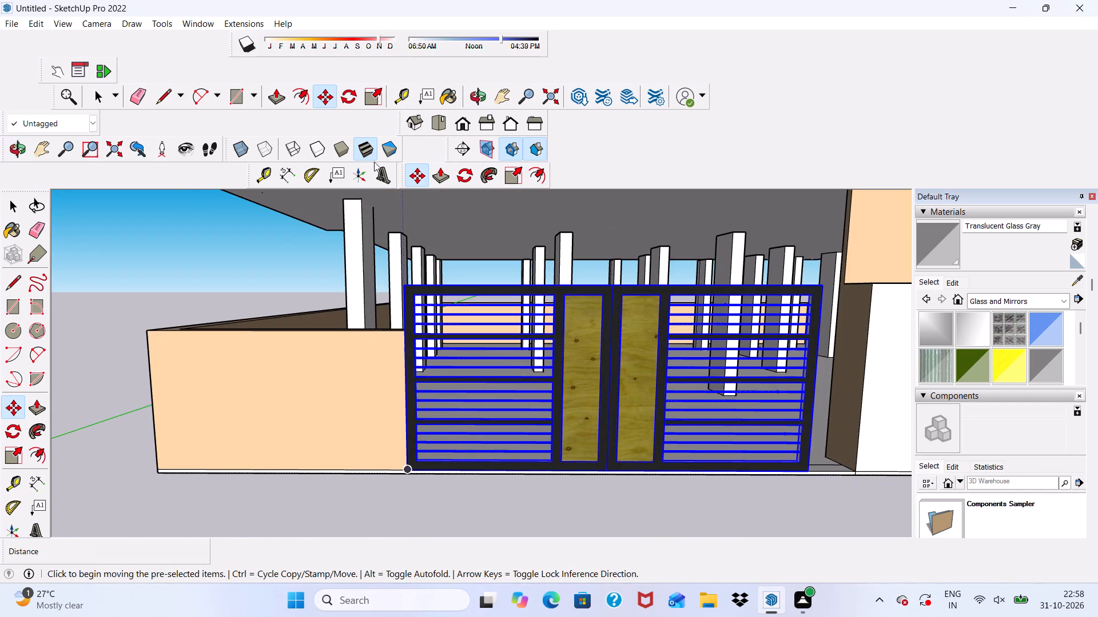
pyautogui.click(374, 93)
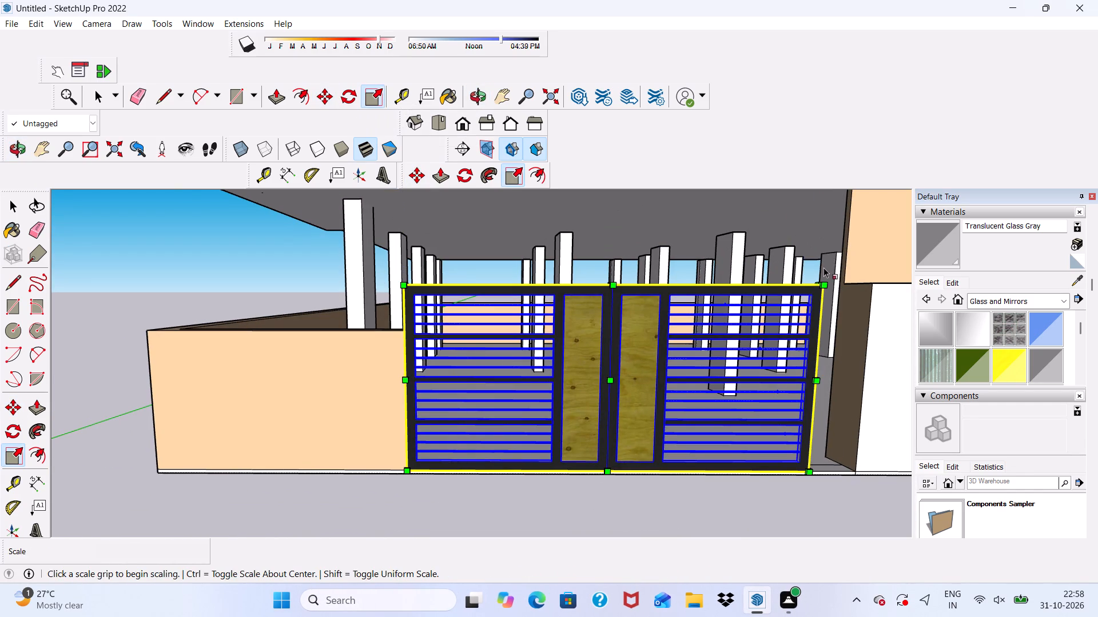
pyautogui.moveTo(851, 363); pyautogui.dragTo(655, 358, button='middle')
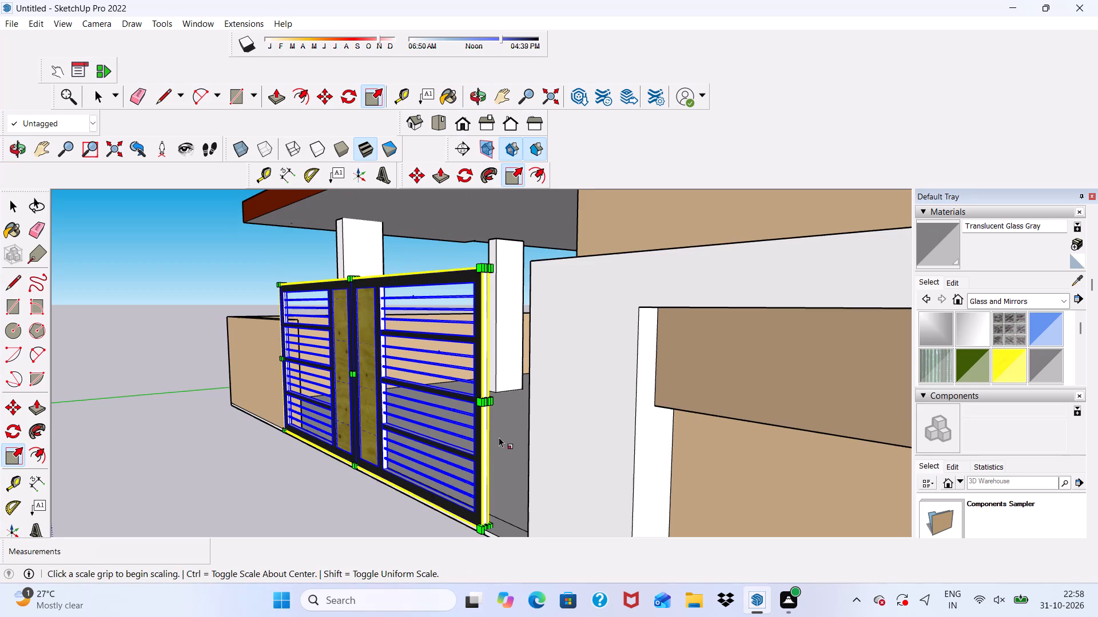
pyautogui.scroll(3, 516, 430)
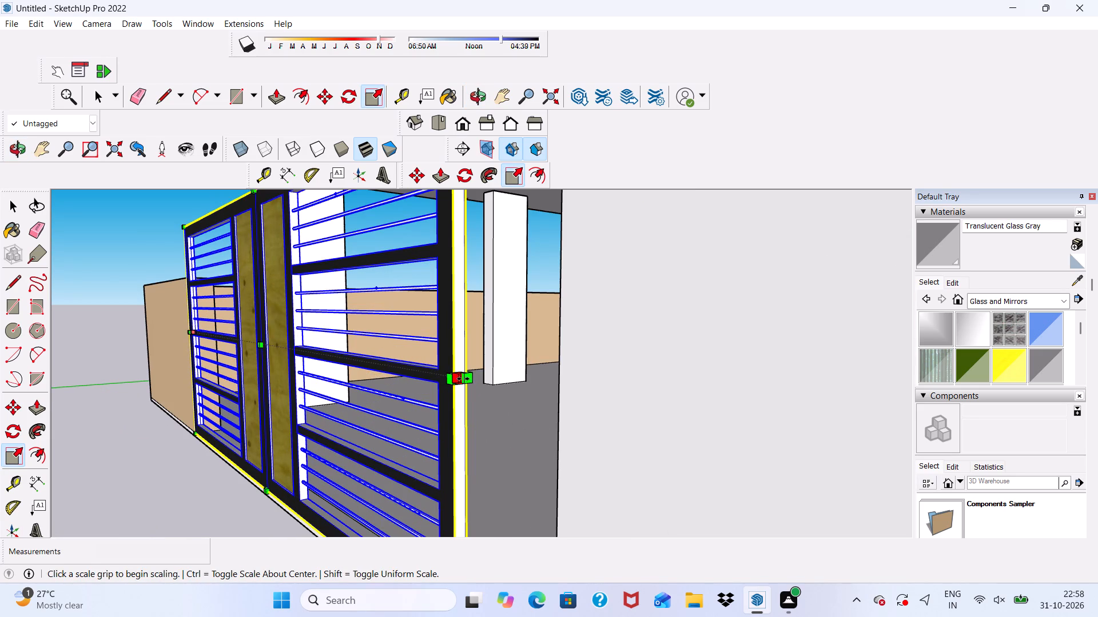
pyautogui.click(465, 379)
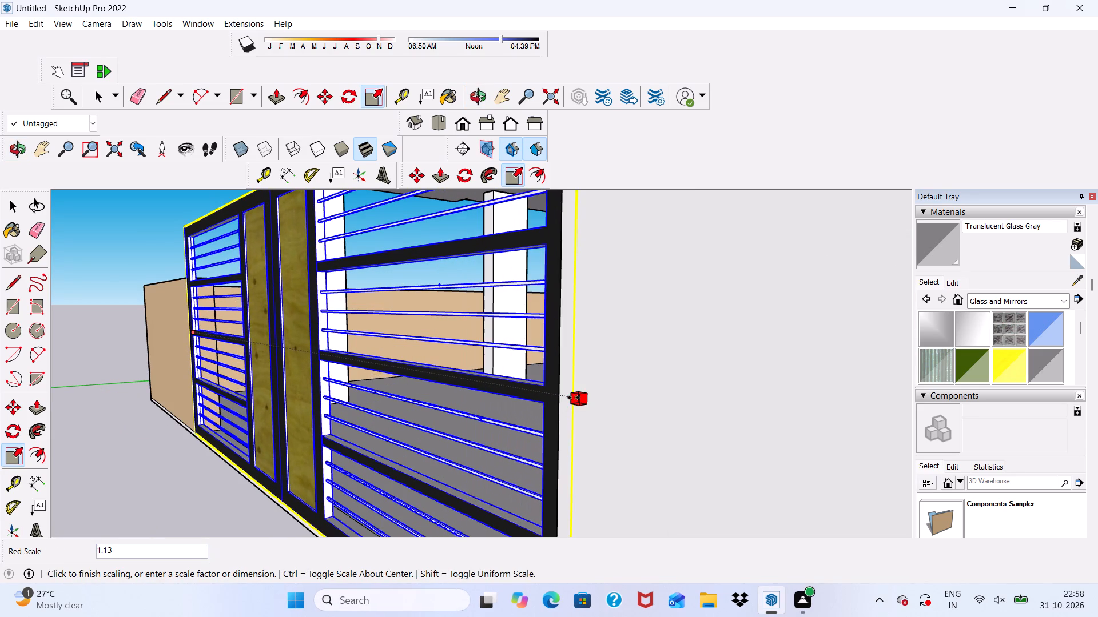
pyautogui.scroll(-5, 552, 377)
pyautogui.click(564, 384)
pyautogui.scroll(-5, 548, 333)
pyautogui.click(325, 416)
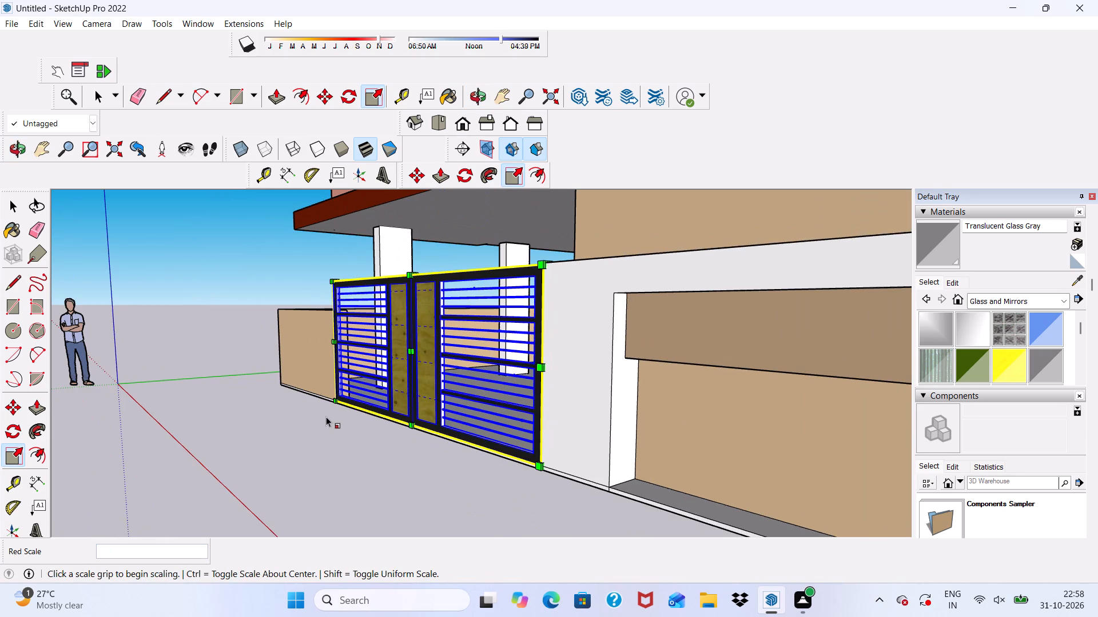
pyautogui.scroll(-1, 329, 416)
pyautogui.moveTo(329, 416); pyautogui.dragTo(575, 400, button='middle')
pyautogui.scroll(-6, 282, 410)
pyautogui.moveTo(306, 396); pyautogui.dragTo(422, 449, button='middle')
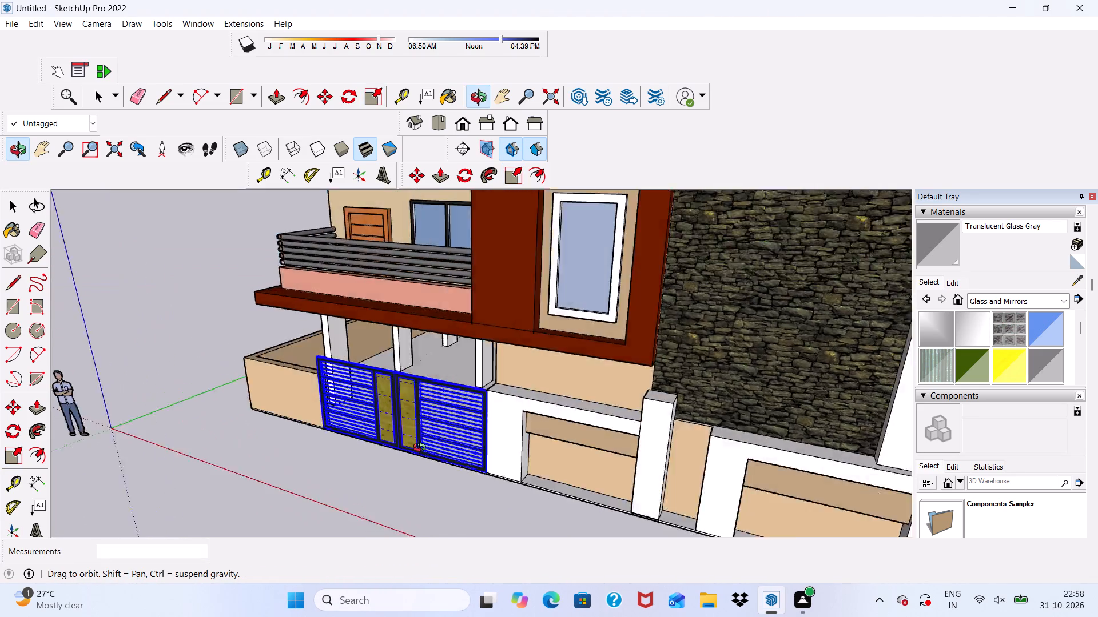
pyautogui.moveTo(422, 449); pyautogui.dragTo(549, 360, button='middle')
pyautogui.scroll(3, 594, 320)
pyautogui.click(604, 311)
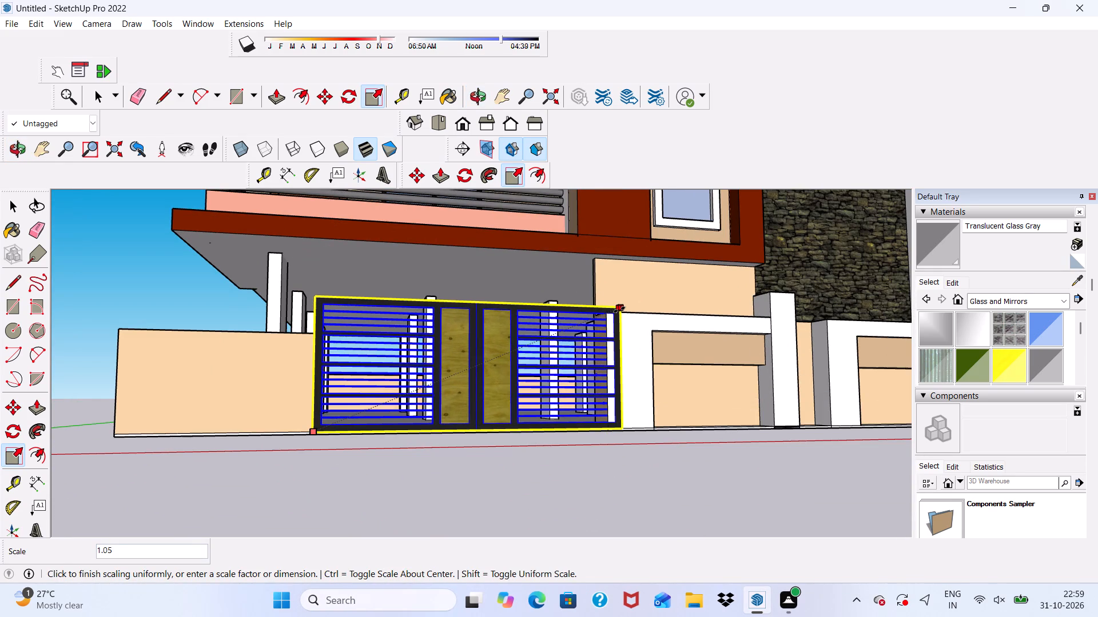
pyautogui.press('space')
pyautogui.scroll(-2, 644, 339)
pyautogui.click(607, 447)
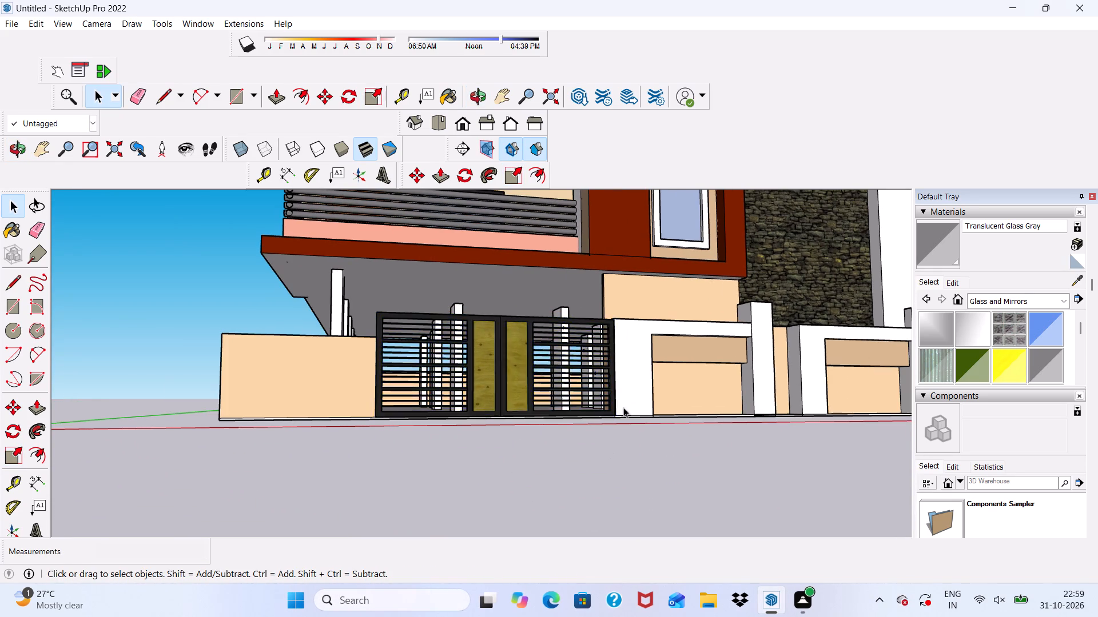
# Select the gate and examine how it fits between the compound walls at the parking entrance.
pyautogui.scroll(5, 663, 360)
pyautogui.scroll(-1, 653, 375)
pyautogui.moveTo(651, 386); pyautogui.dragTo(604, 413, button='middle')
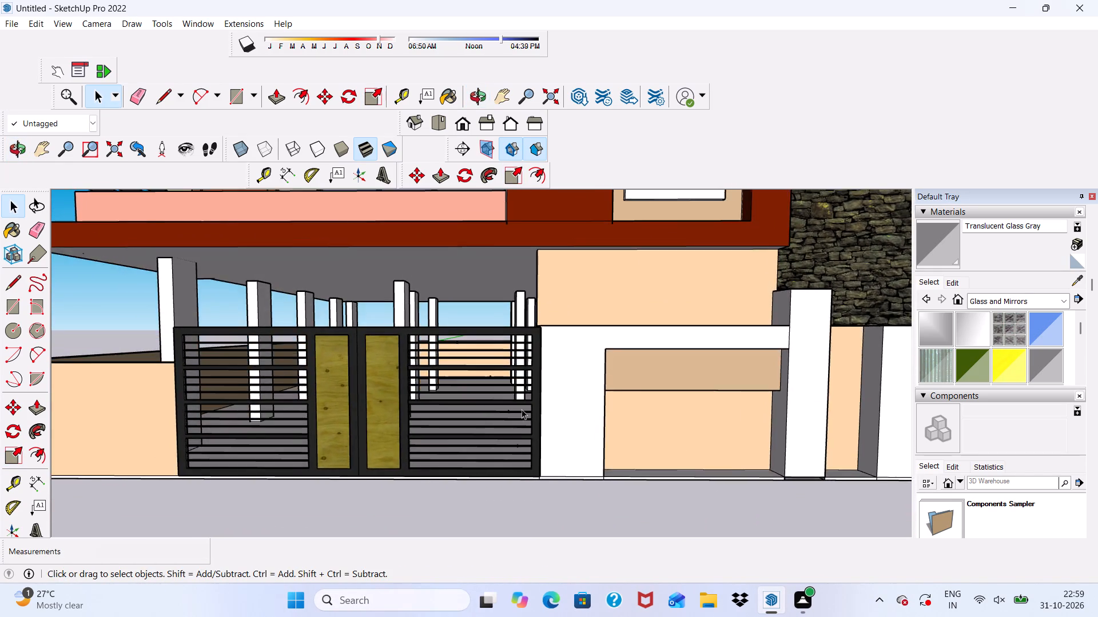
pyautogui.scroll(-4, 519, 410)
pyautogui.scroll(4, 435, 451)
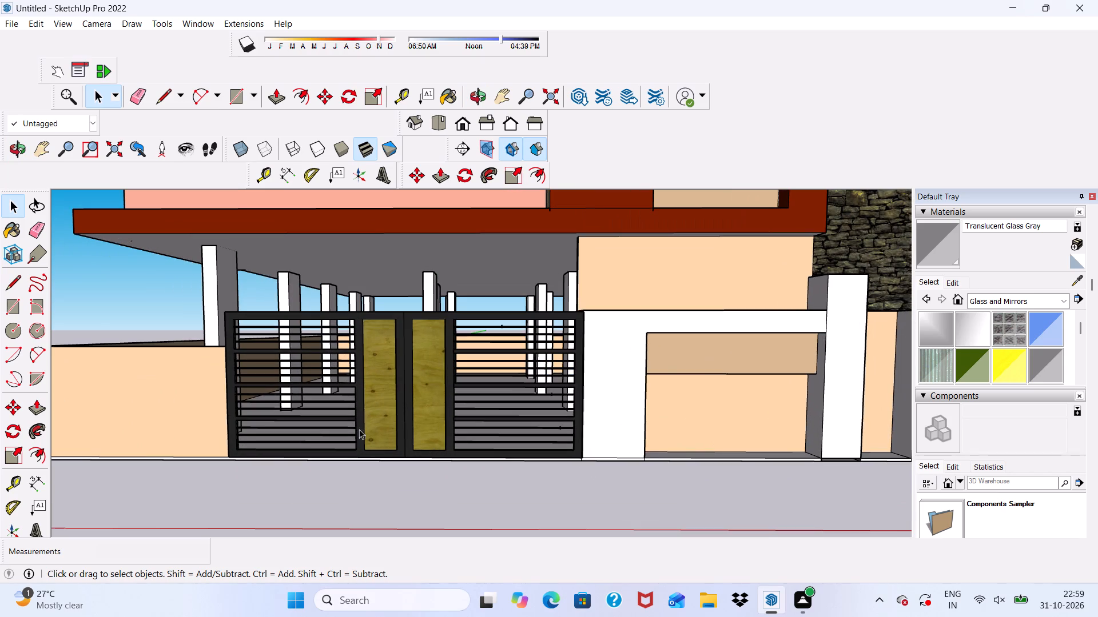
pyautogui.click(357, 426)
pyautogui.scroll(-4, 429, 395)
pyautogui.scroll(4, 564, 348)
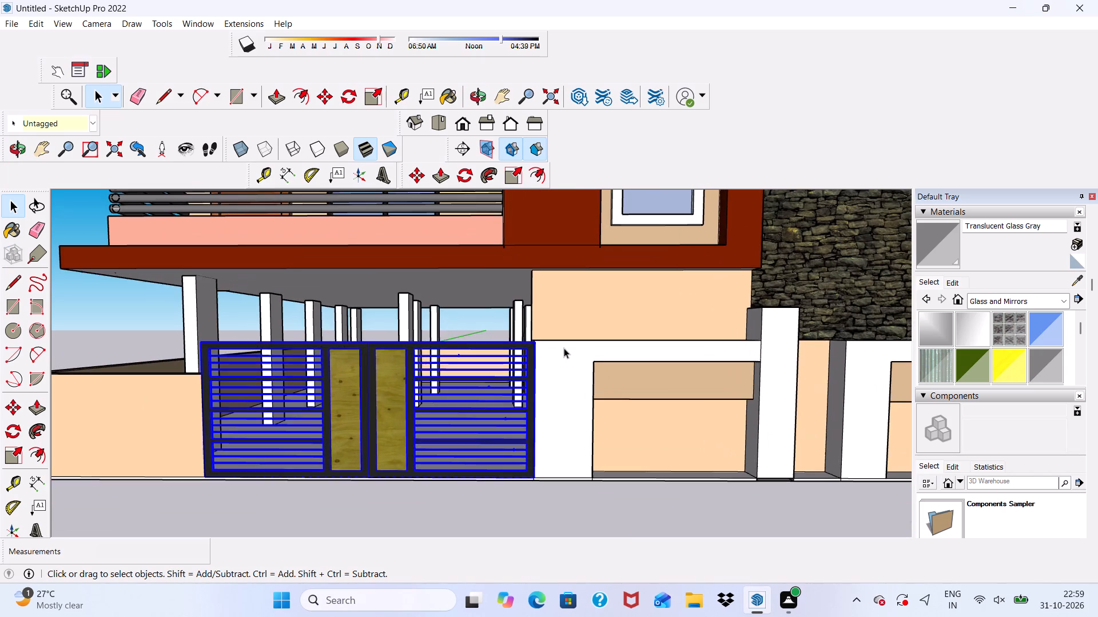
pyautogui.moveTo(563, 349); pyautogui.dragTo(596, 438, button='middle')
pyautogui.scroll(4, 575, 391)
pyautogui.scroll(-2, 569, 380)
pyautogui.moveTo(567, 396); pyautogui.dragTo(567, 365, button='middle')
pyautogui.scroll(-10, 582, 380)
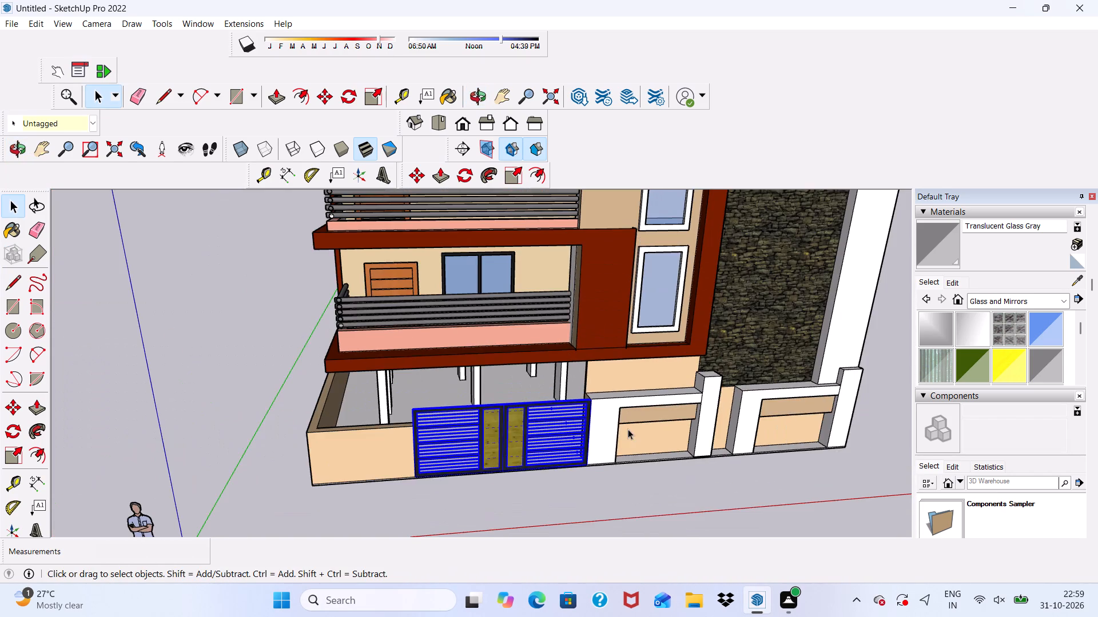
# Examine how the front compound wall's height lines up with the gate from several angles.
pyautogui.moveTo(628, 429); pyautogui.dragTo(591, 378, button='middle')
pyautogui.moveTo(494, 442); pyautogui.dragTo(400, 494, button='middle')
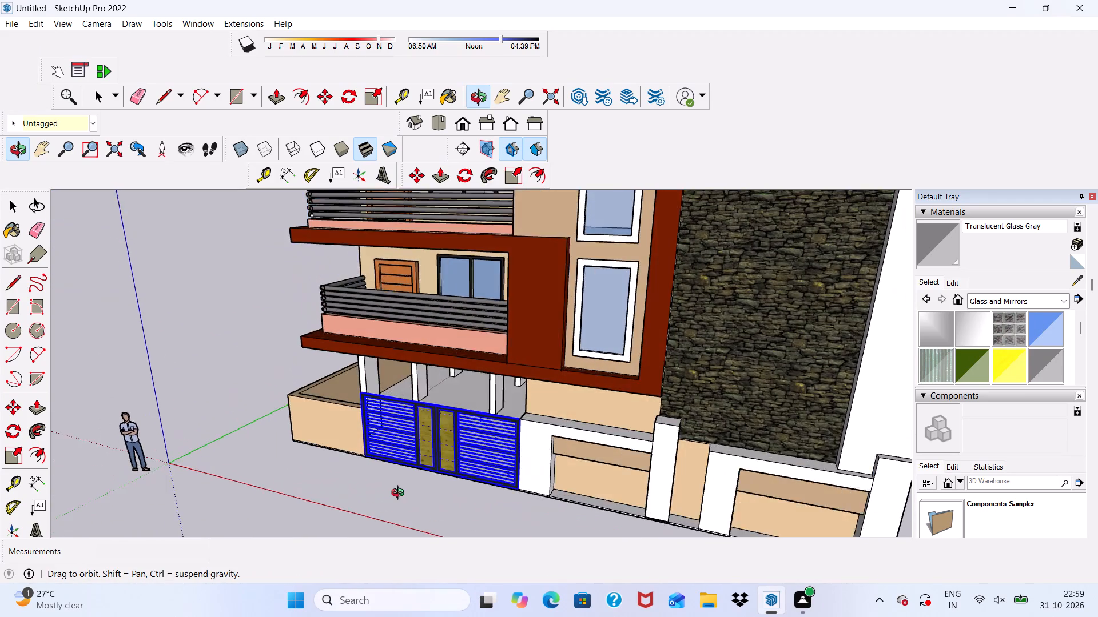
pyautogui.moveTo(400, 494); pyautogui.dragTo(543, 454, button='middle')
pyautogui.scroll(4, 393, 388)
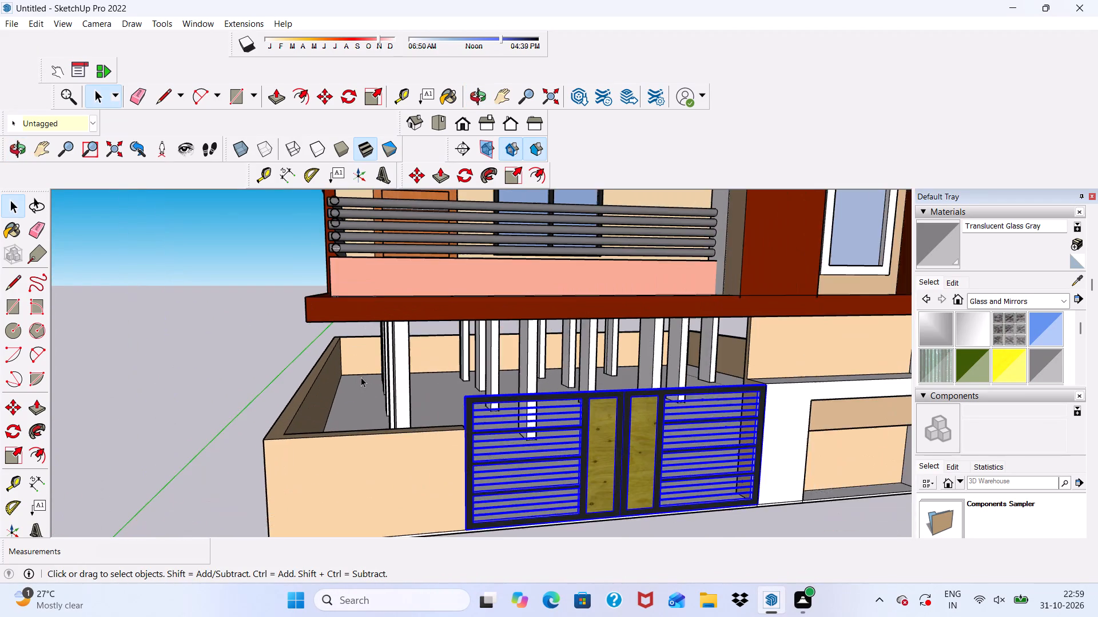
pyautogui.scroll(-1, 388, 421)
pyautogui.scroll(-3, 441, 457)
pyautogui.moveTo(503, 407); pyautogui.dragTo(483, 424, button='middle')
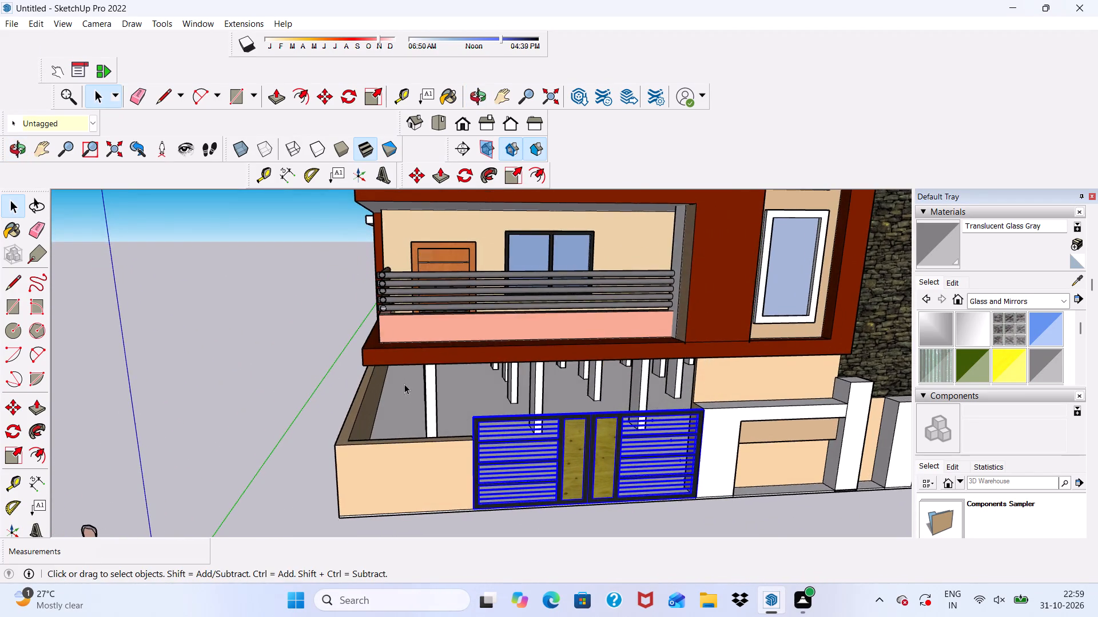
pyautogui.scroll(-4, 404, 384)
pyautogui.moveTo(422, 420); pyautogui.dragTo(425, 458, button='middle')
pyautogui.scroll(8, 413, 427)
# Push/Pull the top face of the low compound wall up to the gate's top edge, about 1' 7 7/8".
pyautogui.click(413, 426)
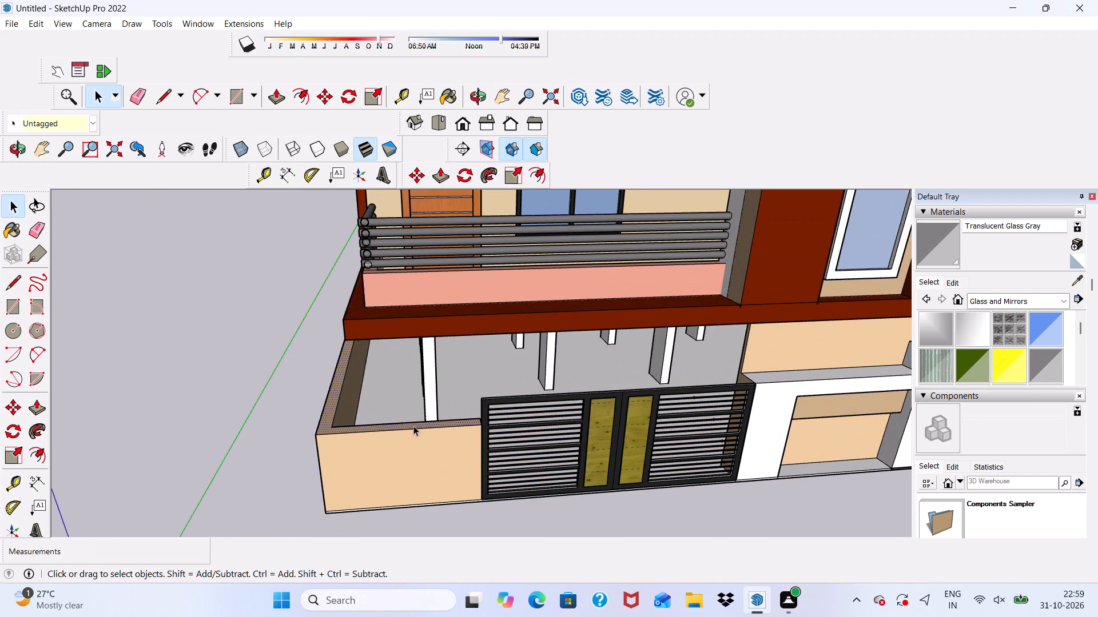
pyautogui.click(239, 436)
pyautogui.scroll(9, 338, 416)
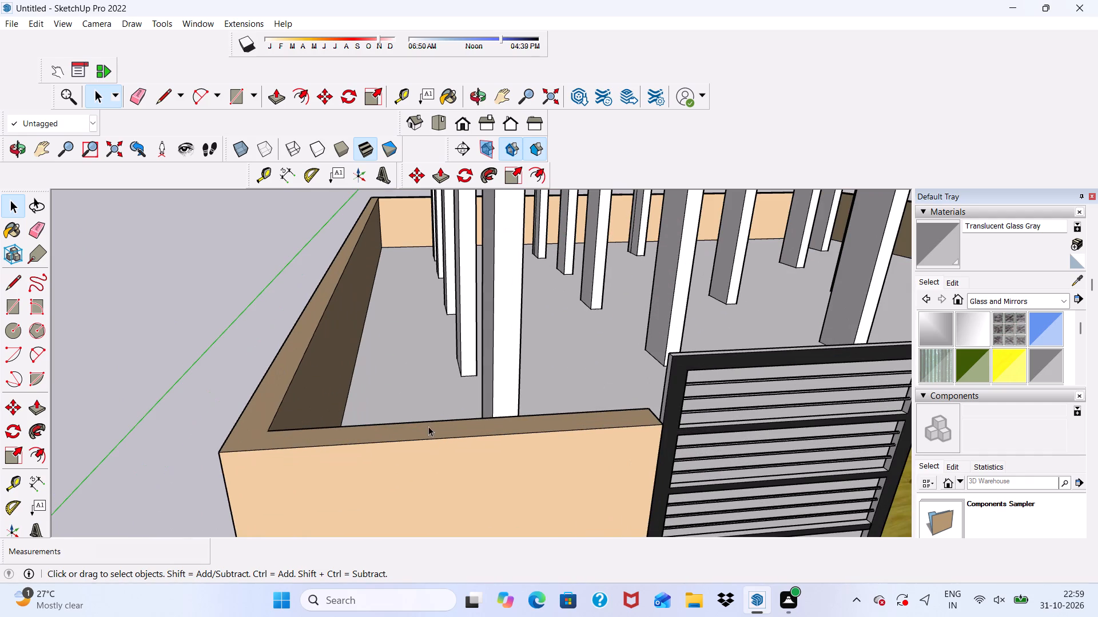
pyautogui.click(428, 429)
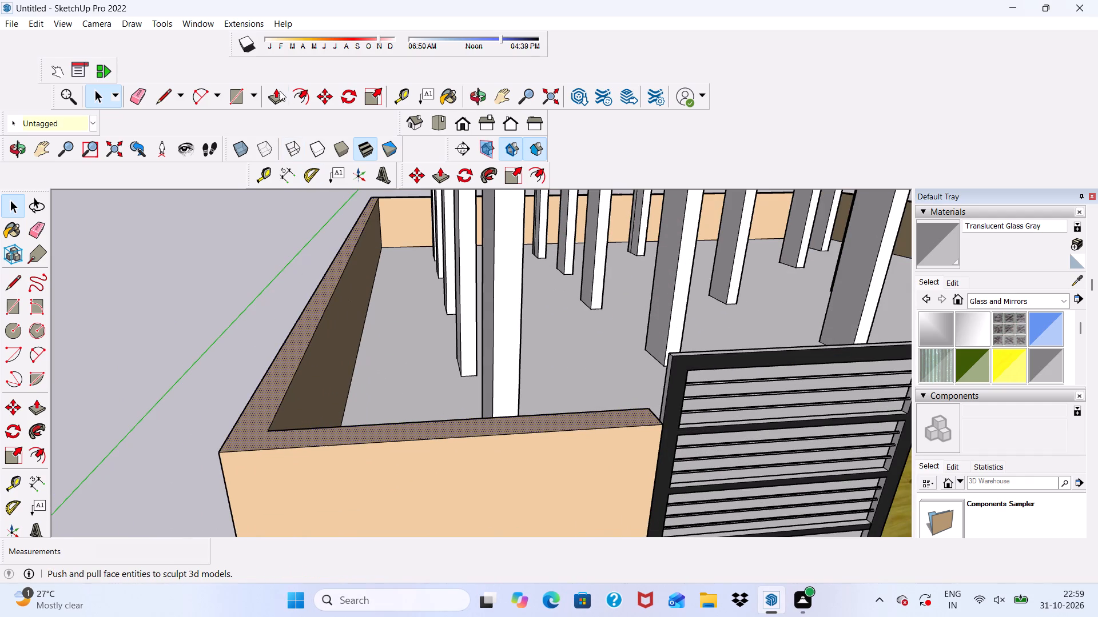
pyautogui.click(279, 89)
pyautogui.scroll(2, 559, 411)
pyautogui.click(562, 422)
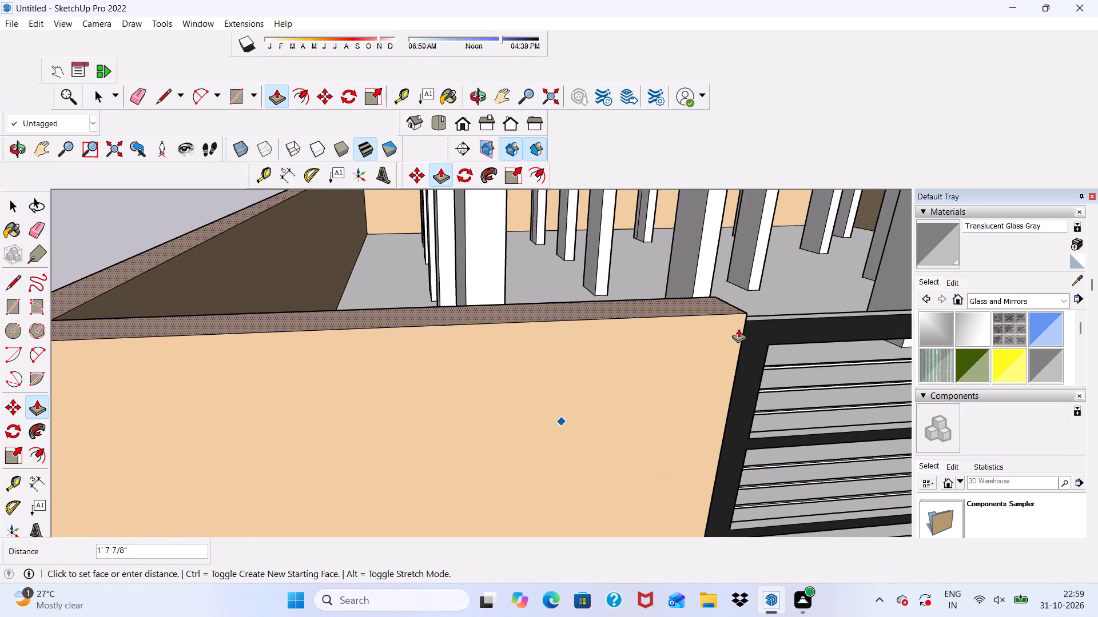
pyautogui.click(749, 327)
pyautogui.scroll(-14, 317, 383)
pyautogui.moveTo(453, 354); pyautogui.dragTo(433, 253, button='middle')
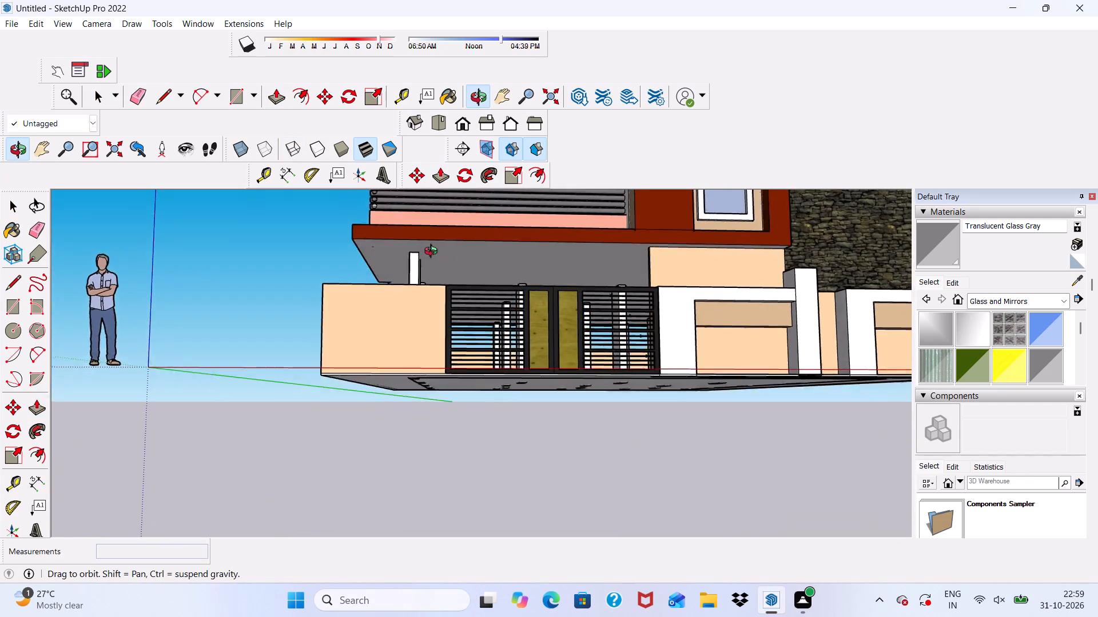
pyautogui.moveTo(433, 253); pyautogui.dragTo(402, 289, button='middle')
pyautogui.scroll(1, 464, 421)
pyautogui.press('space')
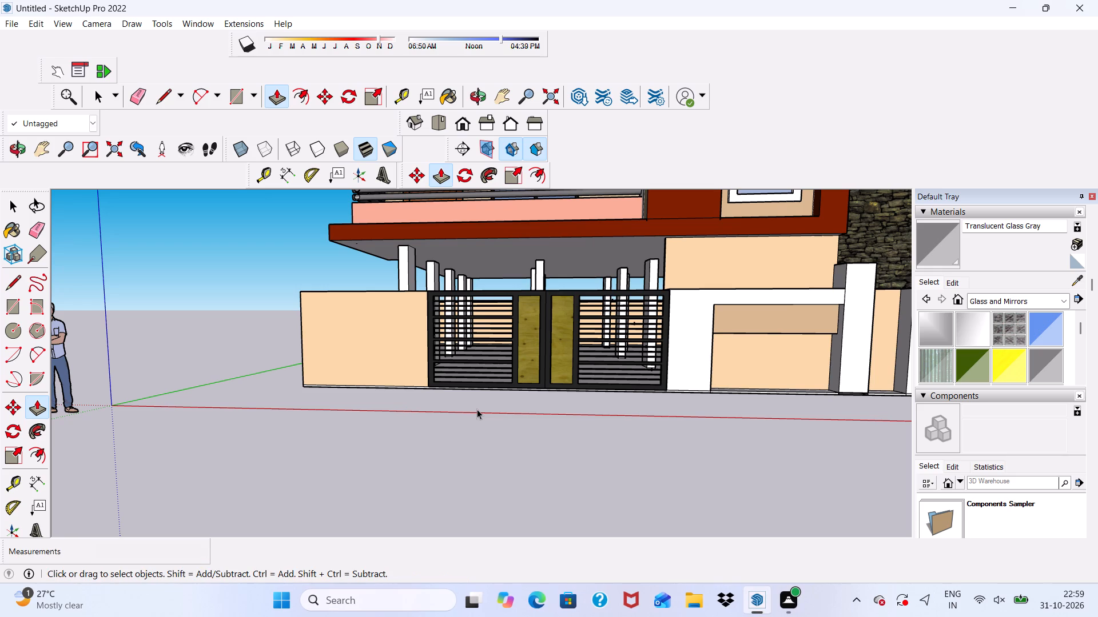
# Examine the raised compound wall and gate together with the building's front.
pyautogui.scroll(-5, 709, 4)
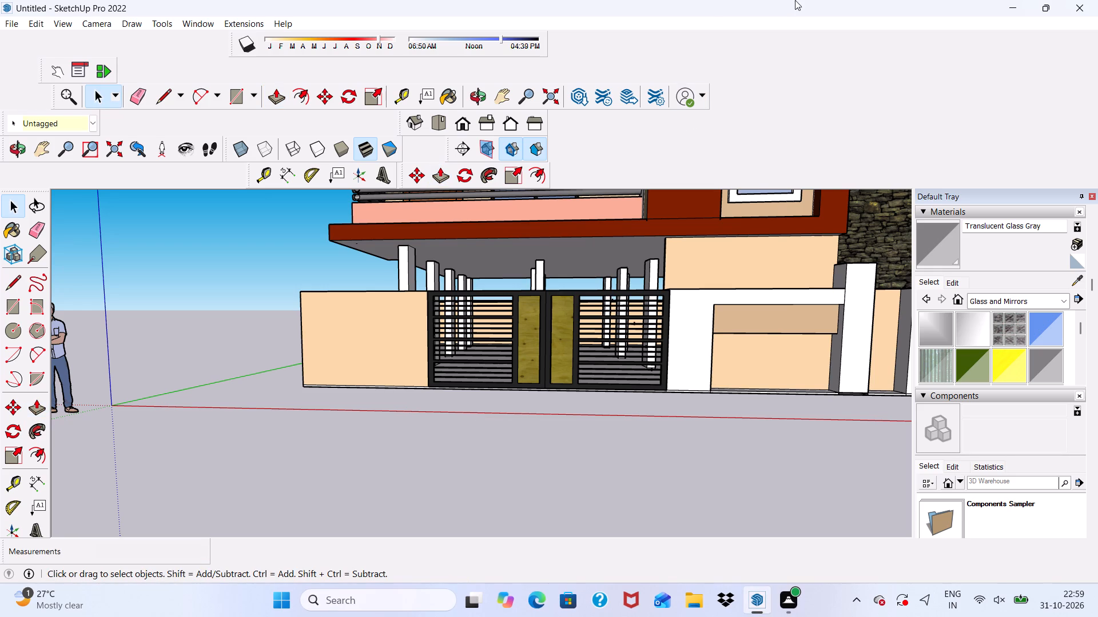
pyautogui.scroll(-6, 795, 0)
pyautogui.scroll(3, 665, 123)
pyautogui.scroll(-15, 609, 123)
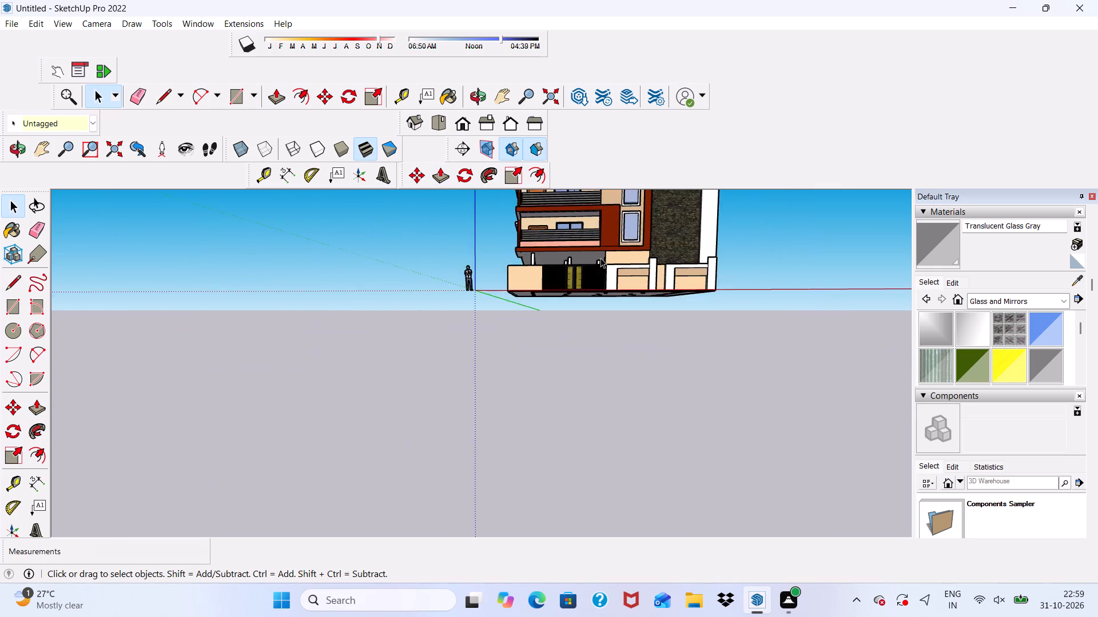
pyautogui.scroll(6, 599, 257)
pyautogui.moveTo(604, 261); pyautogui.dragTo(640, 376, button='middle')
pyautogui.scroll(3, 540, 389)
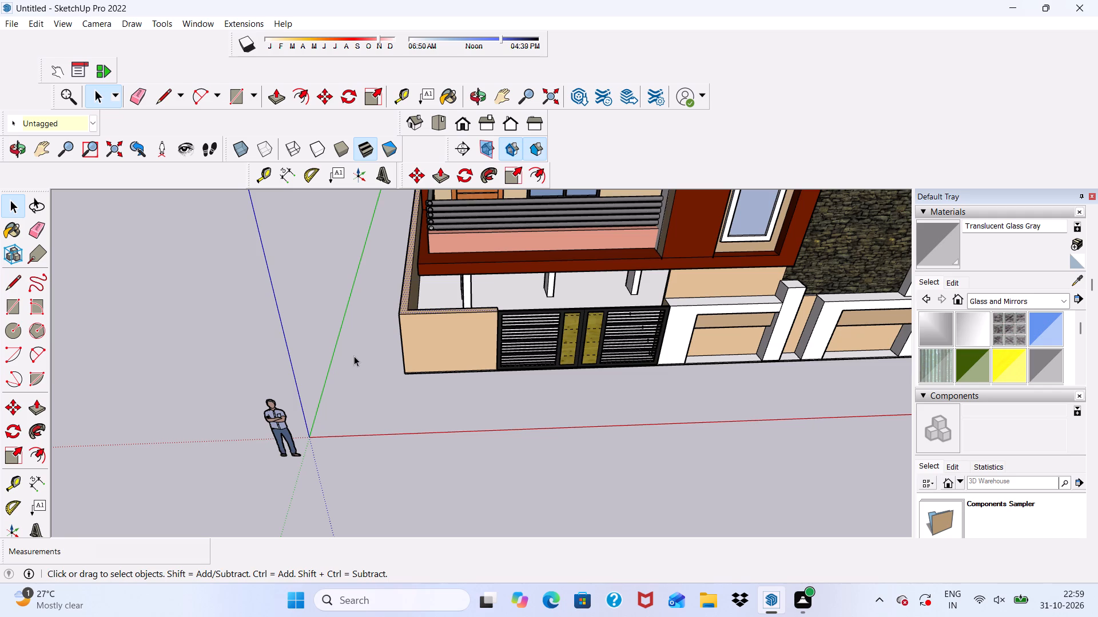
pyautogui.scroll(-4, 343, 359)
pyautogui.moveTo(425, 390); pyautogui.dragTo(431, 408, button='middle')
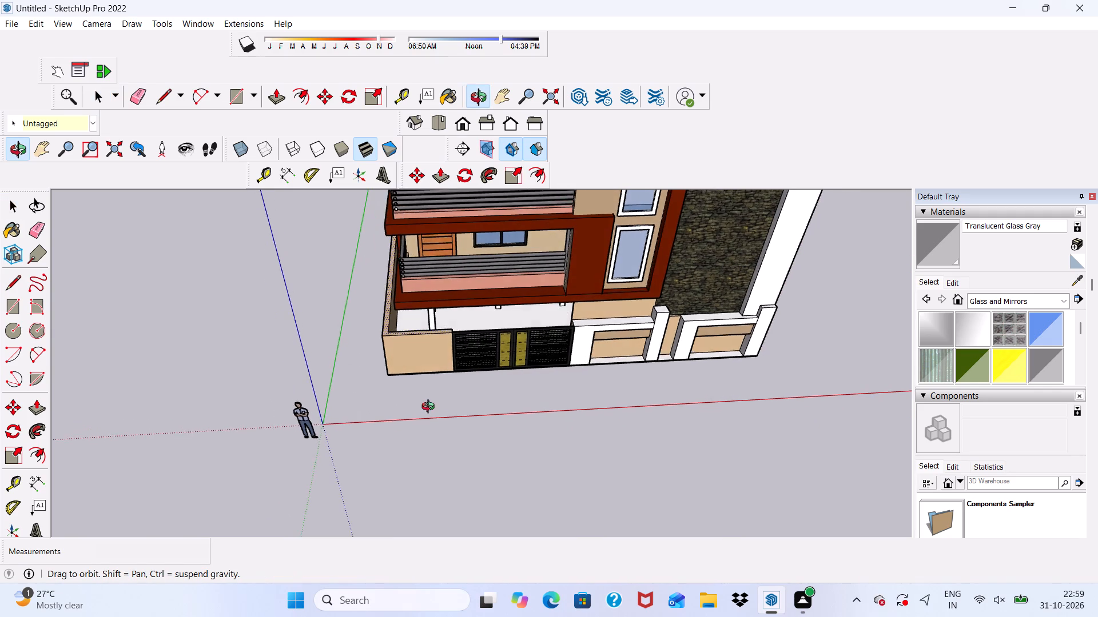
pyautogui.moveTo(431, 408); pyautogui.dragTo(401, 371, button='middle')
pyautogui.scroll(5, 401, 369)
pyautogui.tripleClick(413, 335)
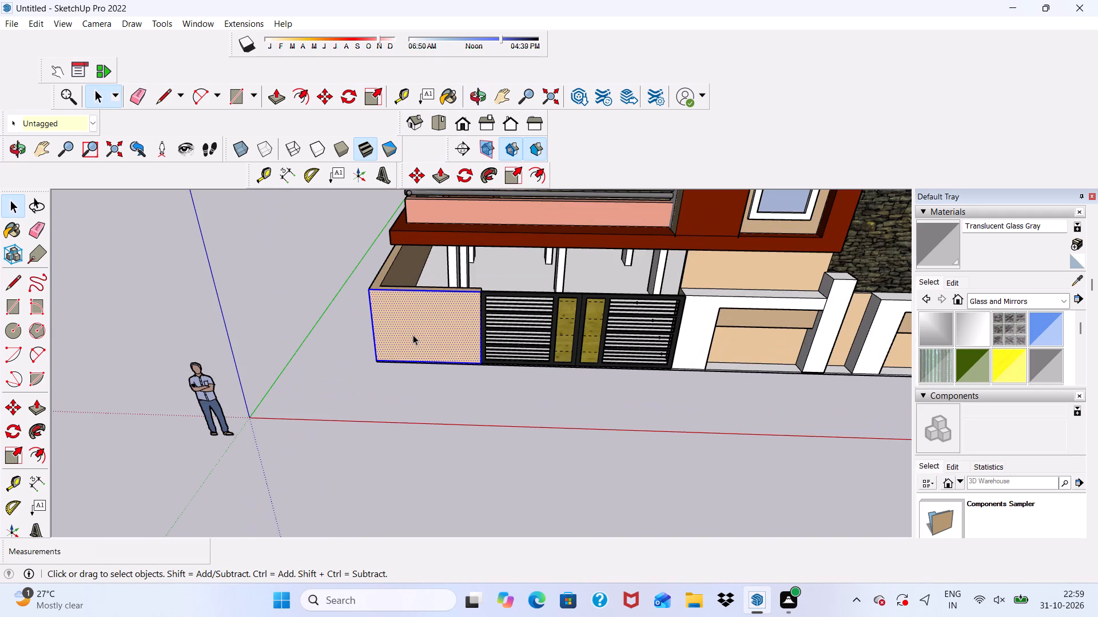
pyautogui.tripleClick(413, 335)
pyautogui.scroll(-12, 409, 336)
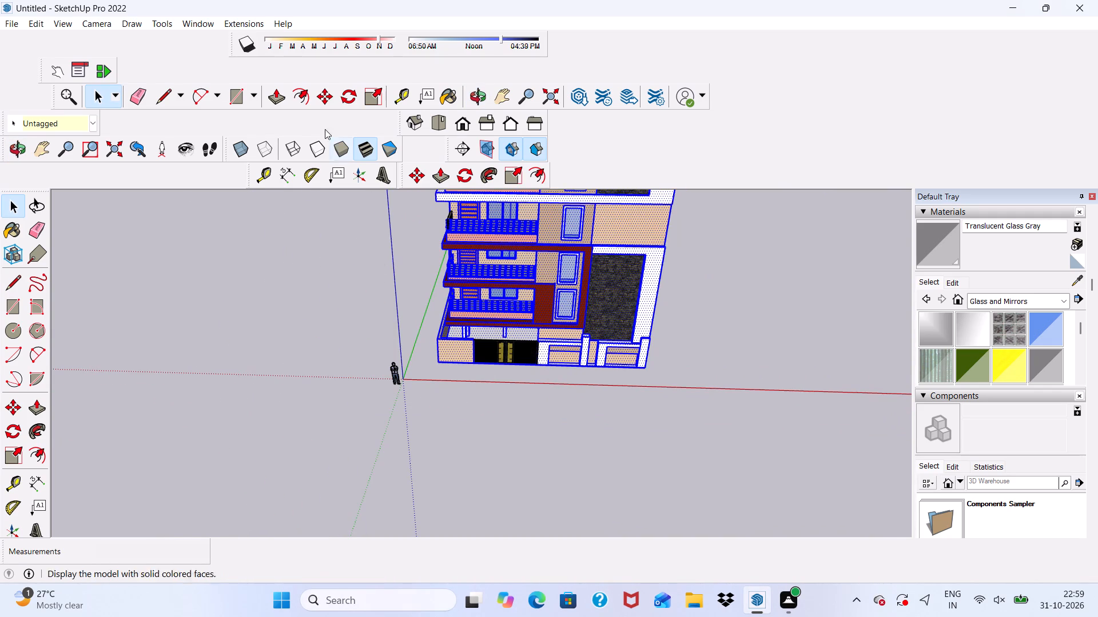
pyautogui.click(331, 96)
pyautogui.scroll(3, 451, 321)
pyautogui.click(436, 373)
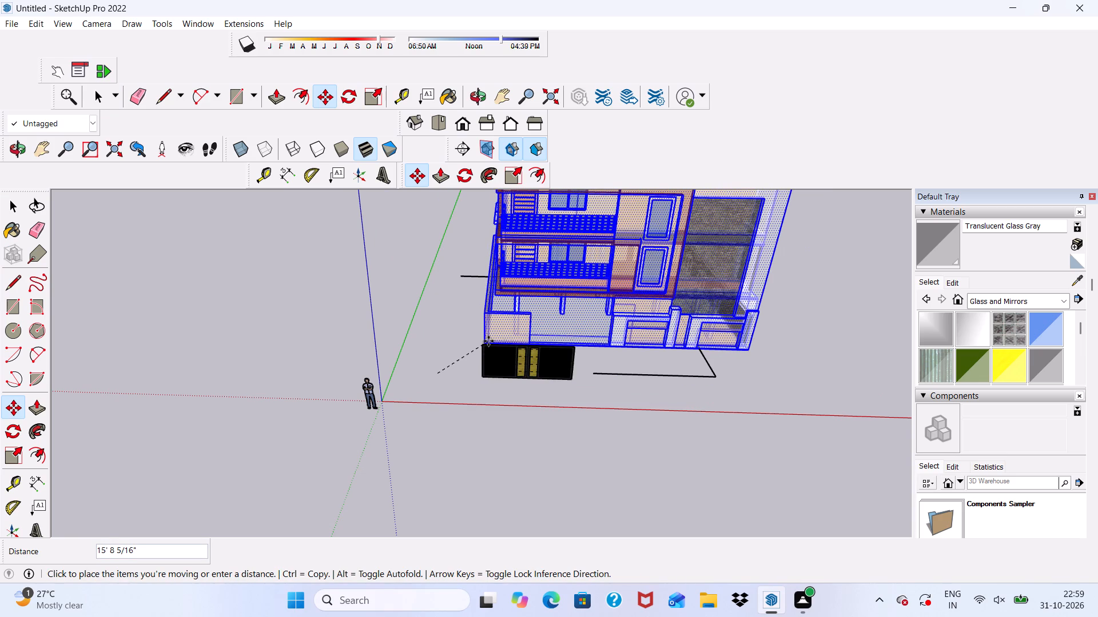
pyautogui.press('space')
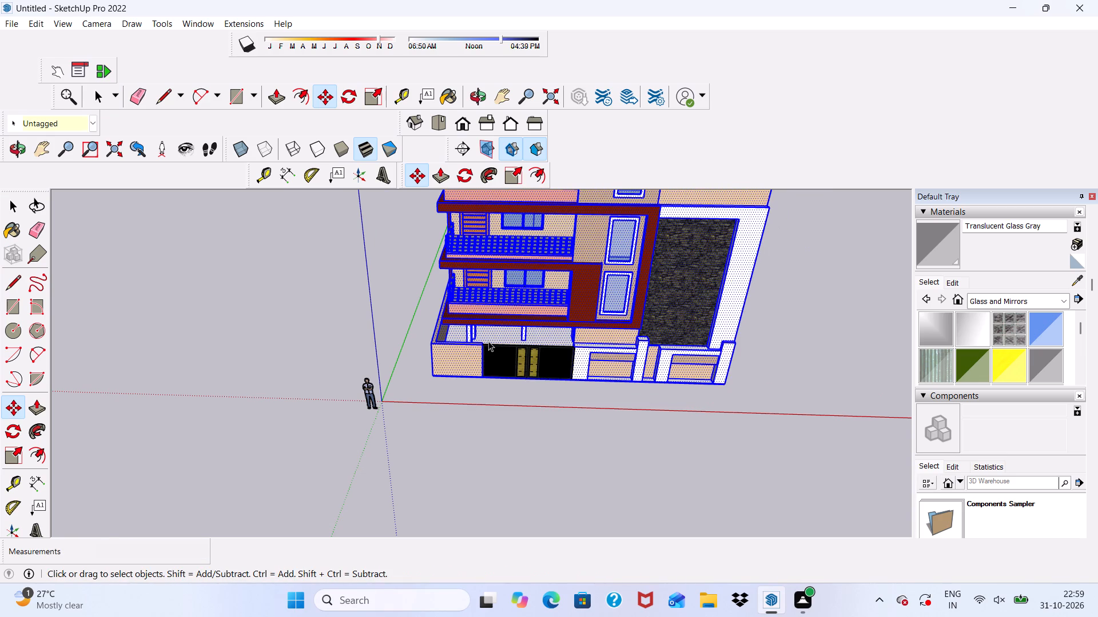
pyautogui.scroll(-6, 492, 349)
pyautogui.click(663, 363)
# Examine the building's underside and street frontage where the compound wall meets the ground.
pyautogui.scroll(4, 656, 366)
pyautogui.scroll(-2, 653, 367)
pyautogui.moveTo(629, 406); pyautogui.dragTo(602, 359, button='middle')
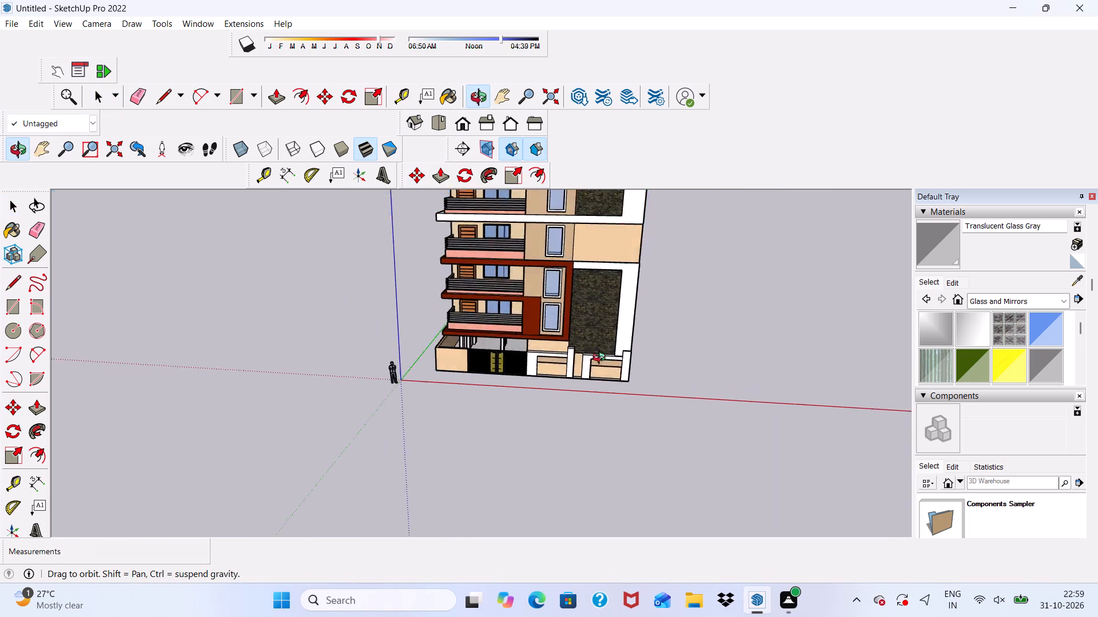
pyautogui.moveTo(602, 359); pyautogui.dragTo(751, 220, button='middle')
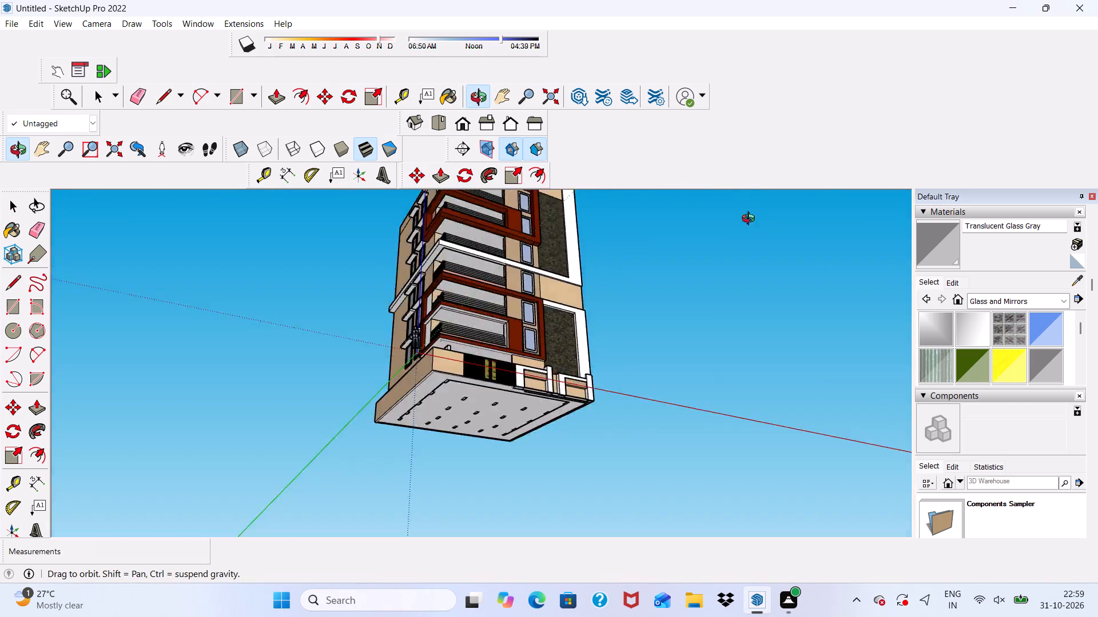
pyautogui.moveTo(751, 220); pyautogui.dragTo(631, 396, button='middle')
pyautogui.scroll(4, 486, 375)
pyautogui.scroll(-5, 508, 364)
pyautogui.moveTo(528, 422); pyautogui.dragTo(546, 334, button='middle')
pyautogui.scroll(7, 546, 334)
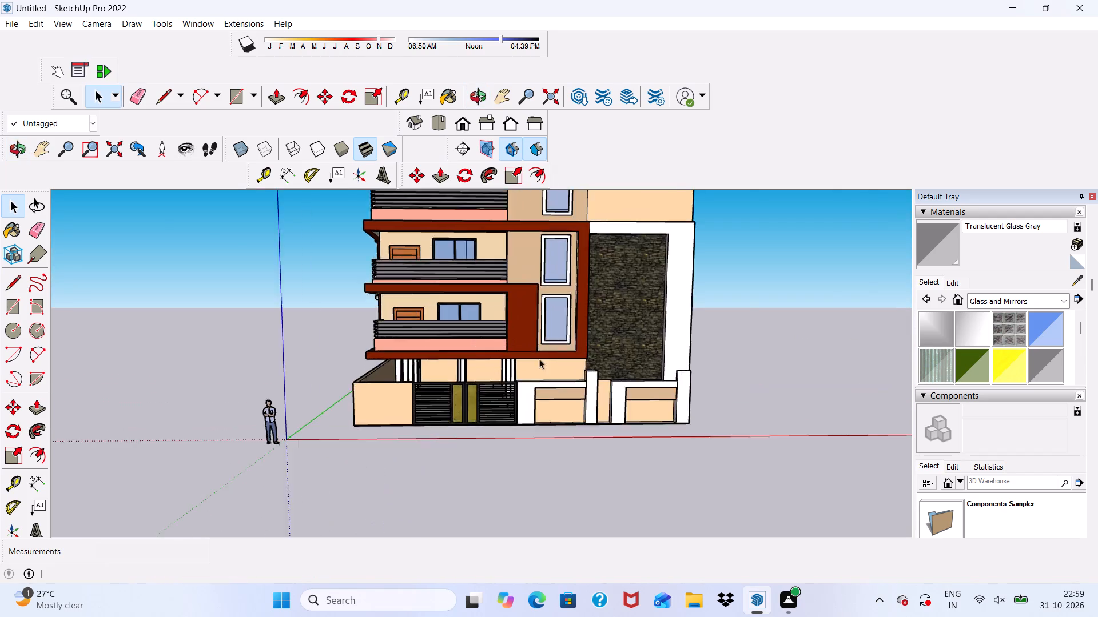
pyautogui.scroll(10, 539, 359)
pyautogui.scroll(-5, 469, 360)
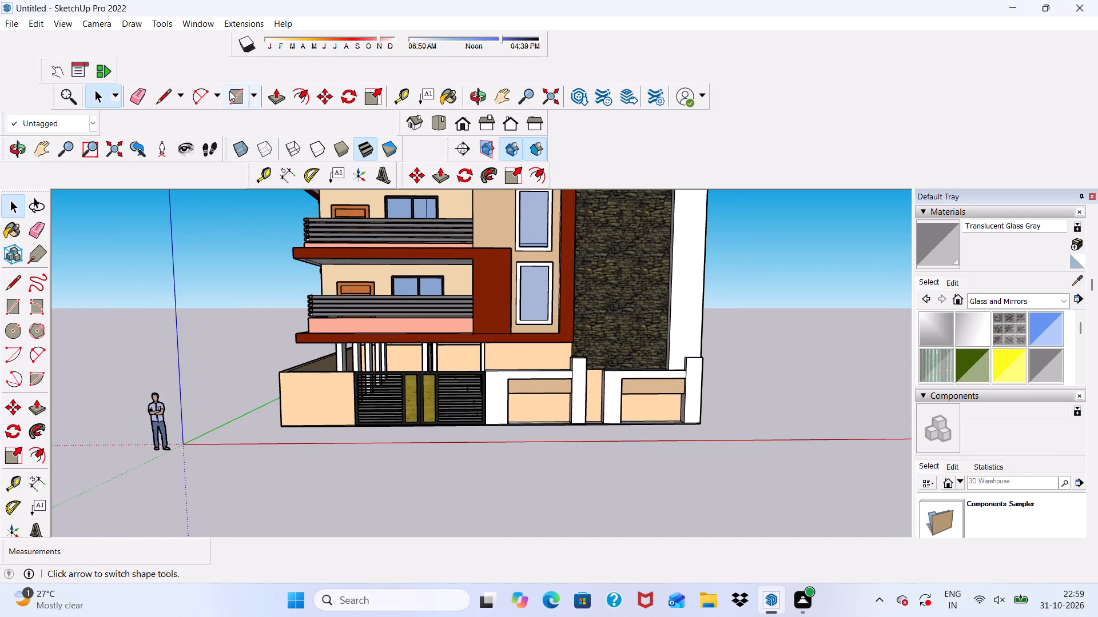
# Draw a ground rectangle along the front compound wall, from its bottom corner beside the gate, about 51' 6" by 8' 7".
pyautogui.click(233, 90)
pyautogui.scroll(5, 349, 396)
pyautogui.moveTo(353, 409); pyautogui.dragTo(372, 455, button='middle')
pyautogui.scroll(6, 317, 471)
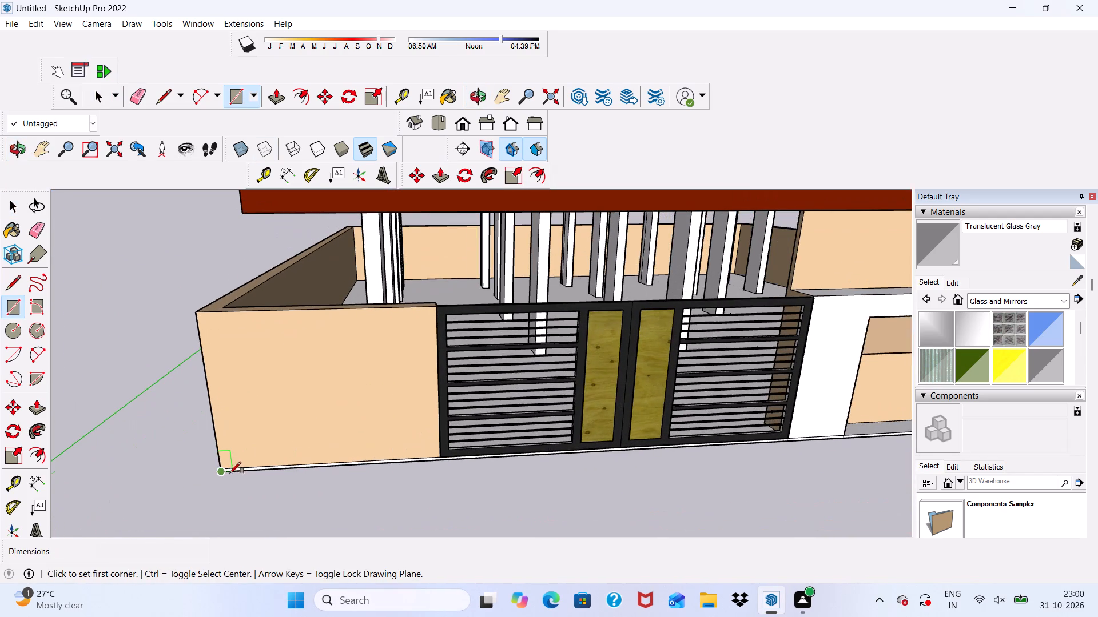
pyautogui.moveTo(224, 474); pyautogui.dragTo(230, 479)
pyautogui.scroll(-11, 346, 523)
pyautogui.scroll(6, 571, 444)
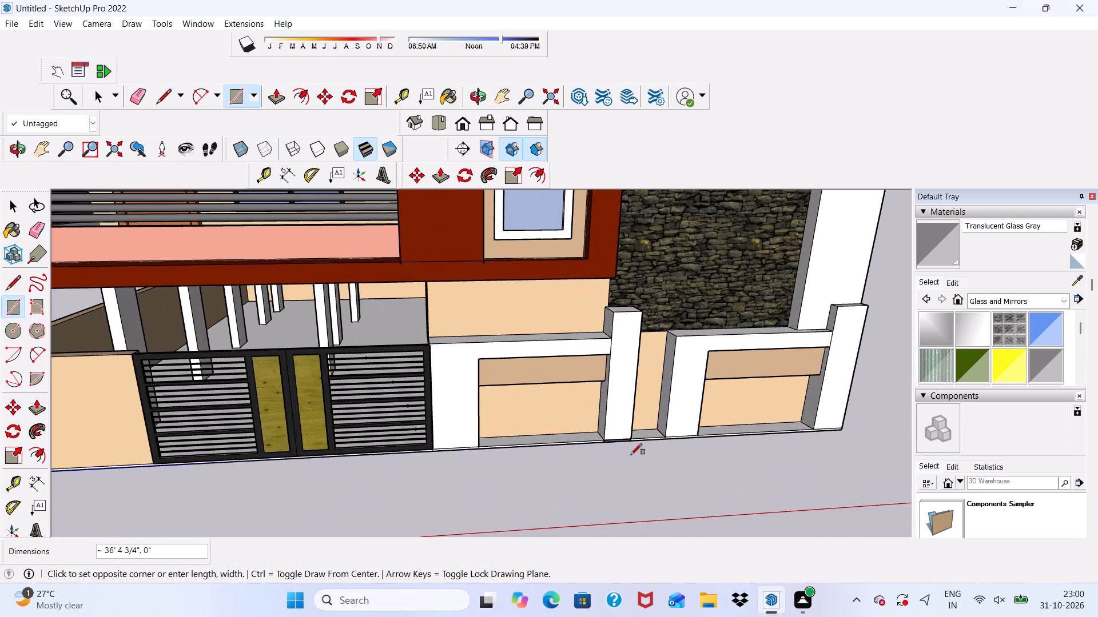
pyautogui.scroll(-6, 462, 315)
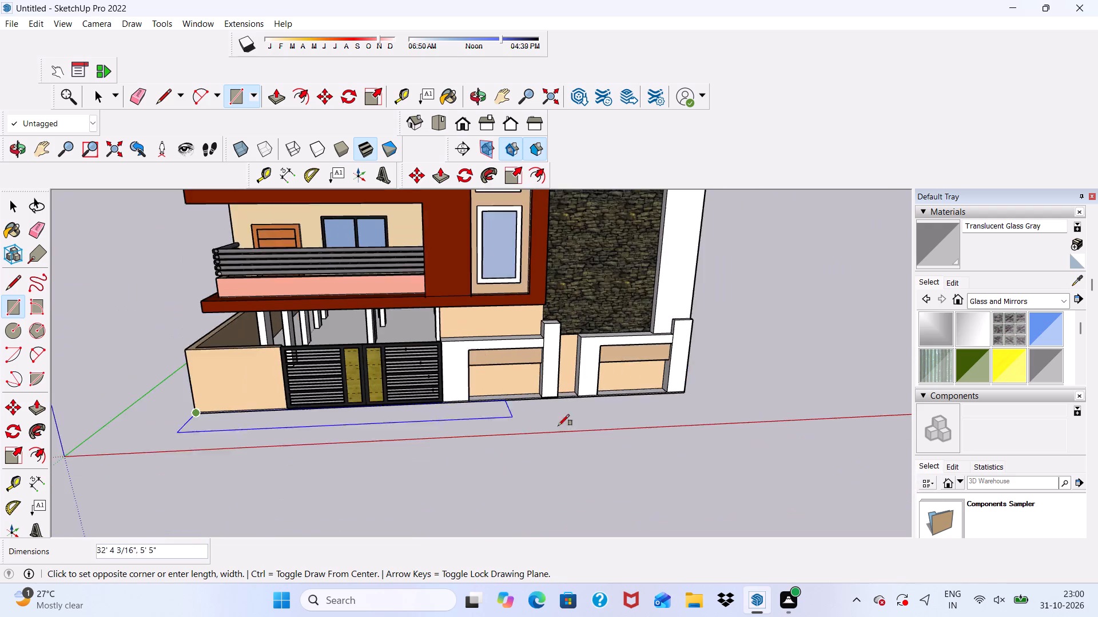
pyautogui.scroll(4, 634, 430)
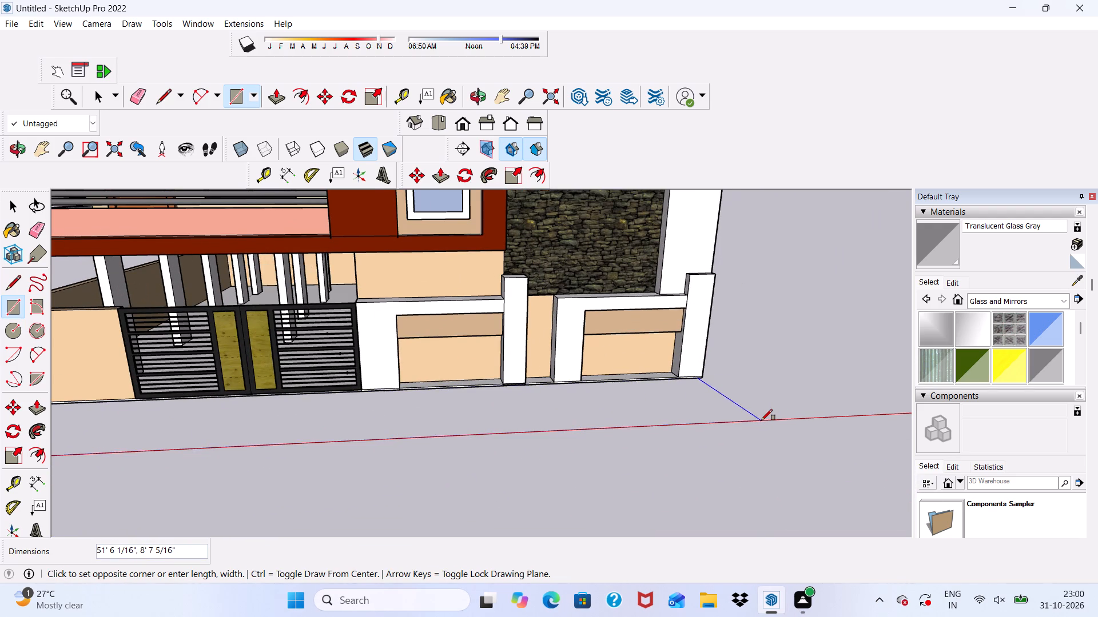
pyautogui.click(763, 421)
pyautogui.scroll(-3, 658, 395)
pyautogui.moveTo(660, 442); pyautogui.dragTo(627, 488, button='middle')
pyautogui.scroll(3, 455, 458)
pyautogui.scroll(-5, 436, 452)
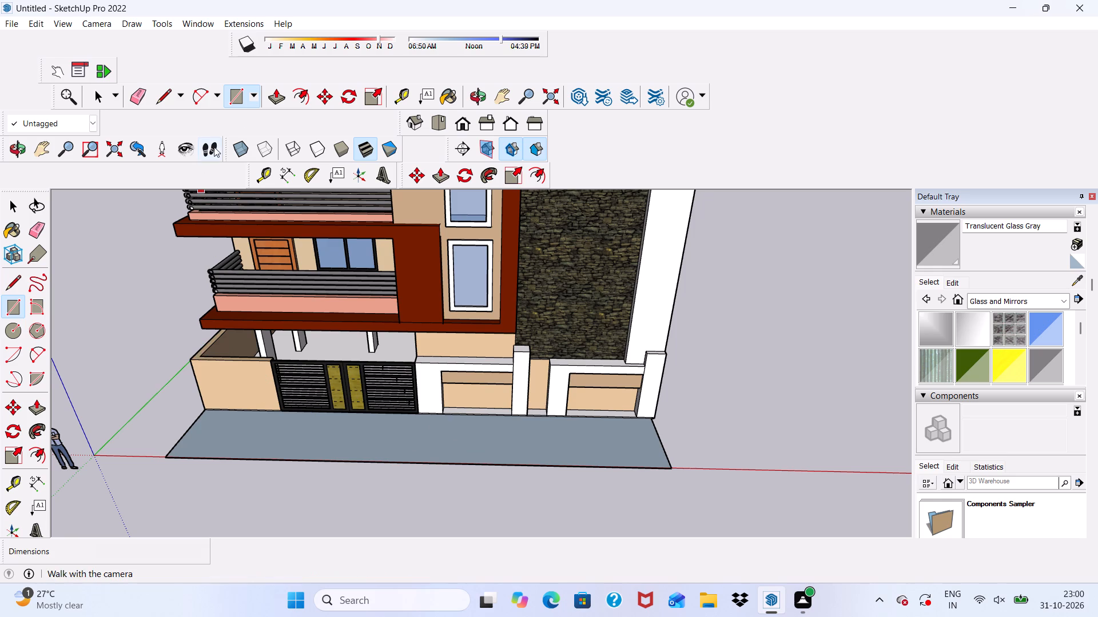
# Push/Pull the front ground rectangle up 3" into a slab.
pyautogui.click(275, 90)
pyautogui.scroll(3, 302, 402)
pyautogui.click(285, 445)
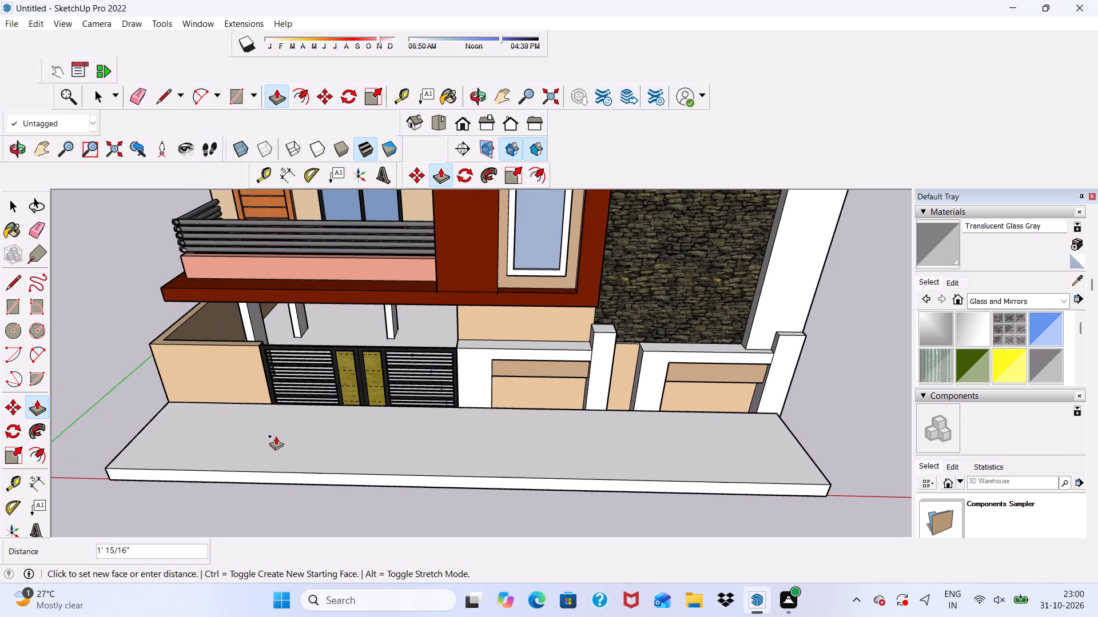
pyautogui.press('3')
pyautogui.hotkey('shift', '"')
pyautogui.press('Return')
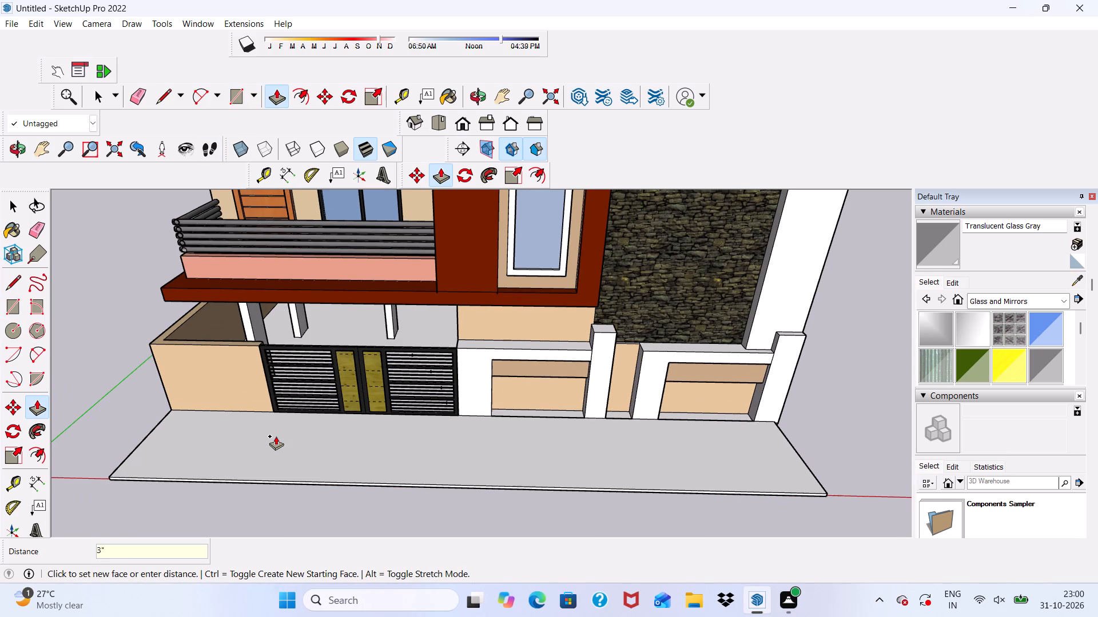
# Extend the slab's end face beyond the white end pier by about 16' 6 7/8".
pyautogui.scroll(-4, 280, 438)
pyautogui.moveTo(427, 472); pyautogui.dragTo(111, 442, button='middle')
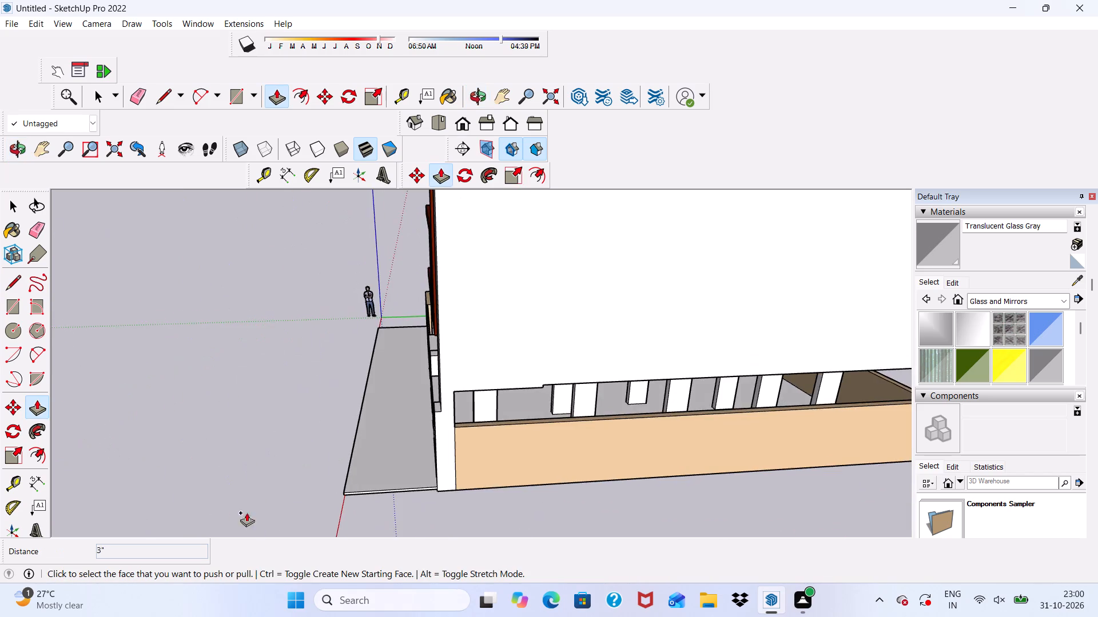
pyautogui.scroll(15, 297, 507)
pyautogui.click(429, 484)
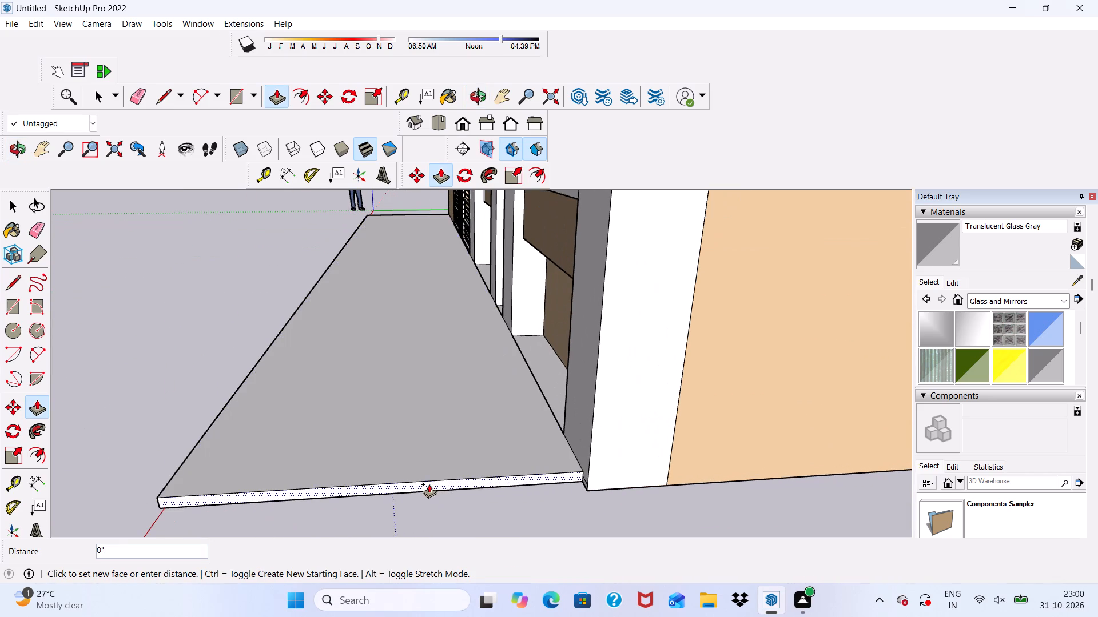
pyautogui.scroll(-3, 451, 497)
pyautogui.scroll(-10, 488, 422)
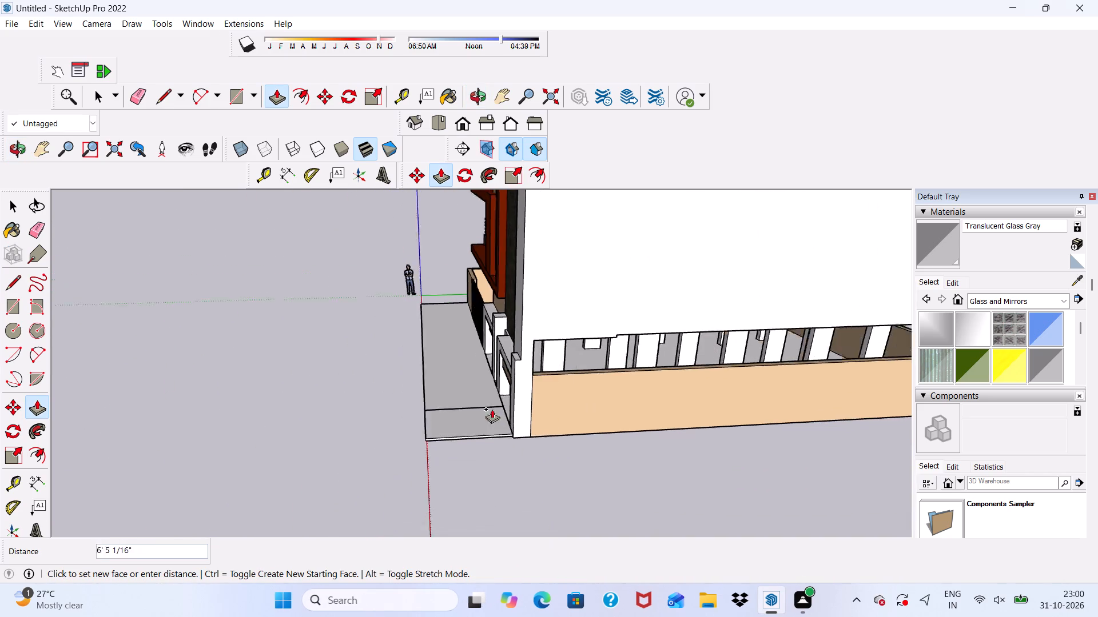
pyautogui.scroll(-5, 492, 409)
pyautogui.click(534, 501)
# Extend the slab's opposite end, beside the beige compound wall corner, outward by about 3' 3/8".
pyautogui.moveTo(459, 479); pyautogui.dragTo(616, 482, button='middle')
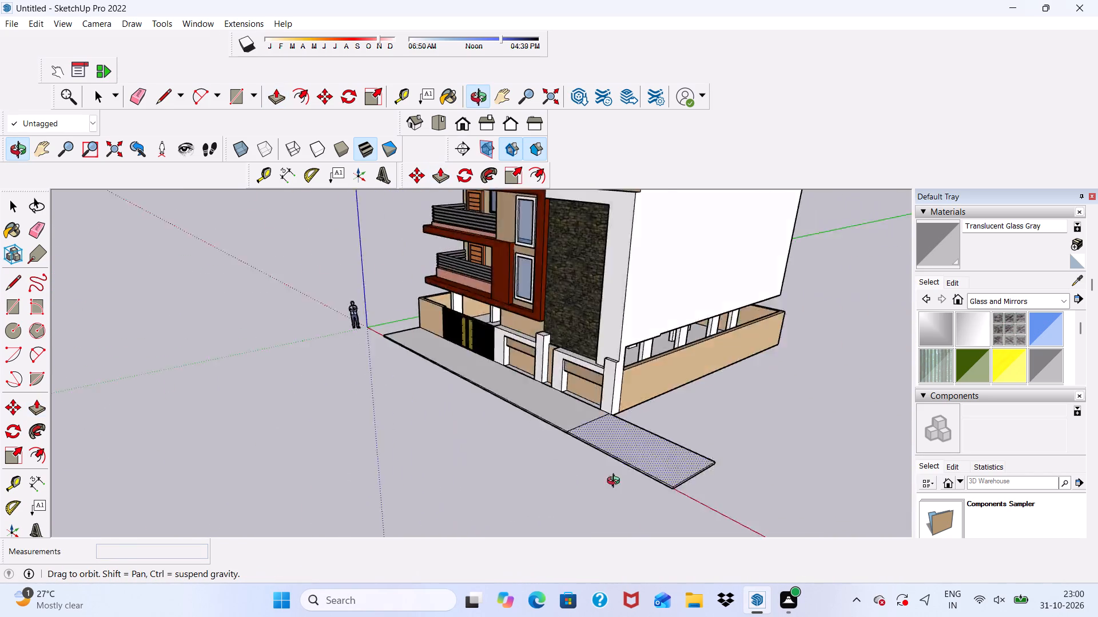
pyautogui.moveTo(616, 482); pyautogui.dragTo(924, 478, button='middle')
pyautogui.scroll(20, 354, 459)
pyautogui.scroll(1, 354, 459)
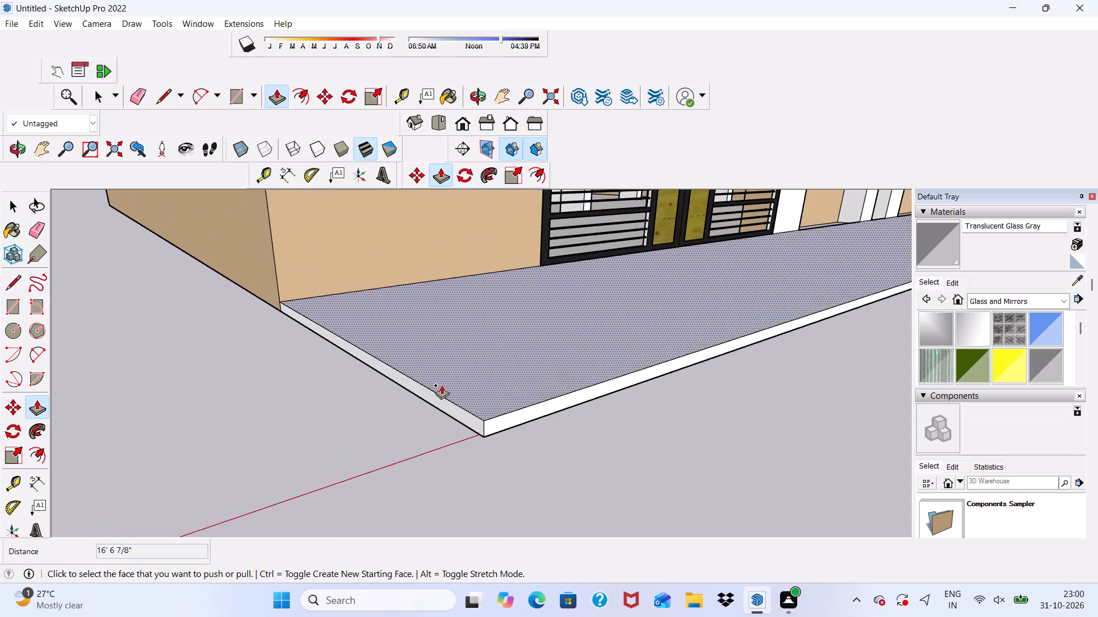
pyautogui.scroll(5, 441, 385)
pyautogui.click(445, 404)
pyautogui.click(57, 447)
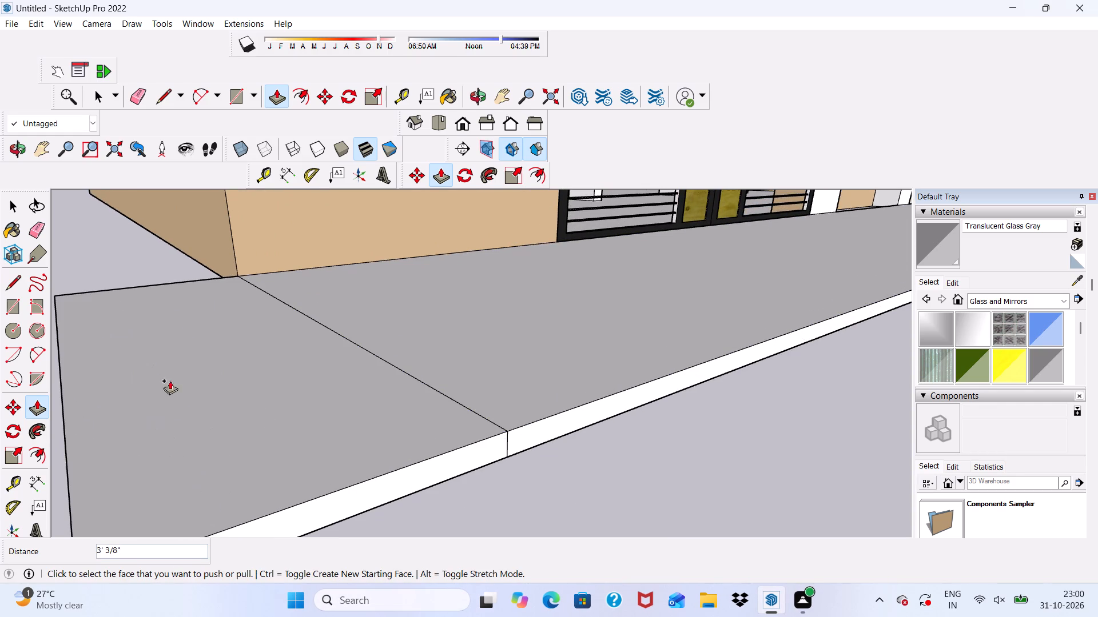
pyautogui.scroll(-10, 183, 372)
pyautogui.moveTo(483, 404); pyautogui.dragTo(370, 439, button='middle')
pyautogui.scroll(4, 338, 379)
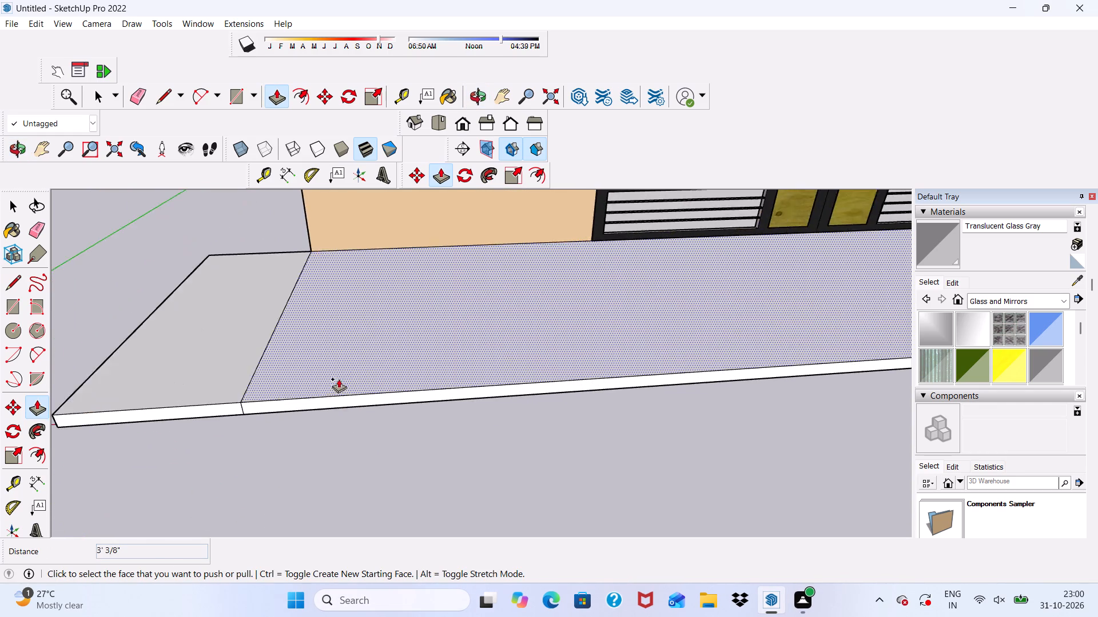
# Push/Pull the long front face of the frontage slab outward by about 3' 11 1/2".
pyautogui.scroll(4, 339, 379)
pyautogui.click(339, 398)
pyautogui.scroll(-4, 359, 440)
pyautogui.scroll(-5, 376, 316)
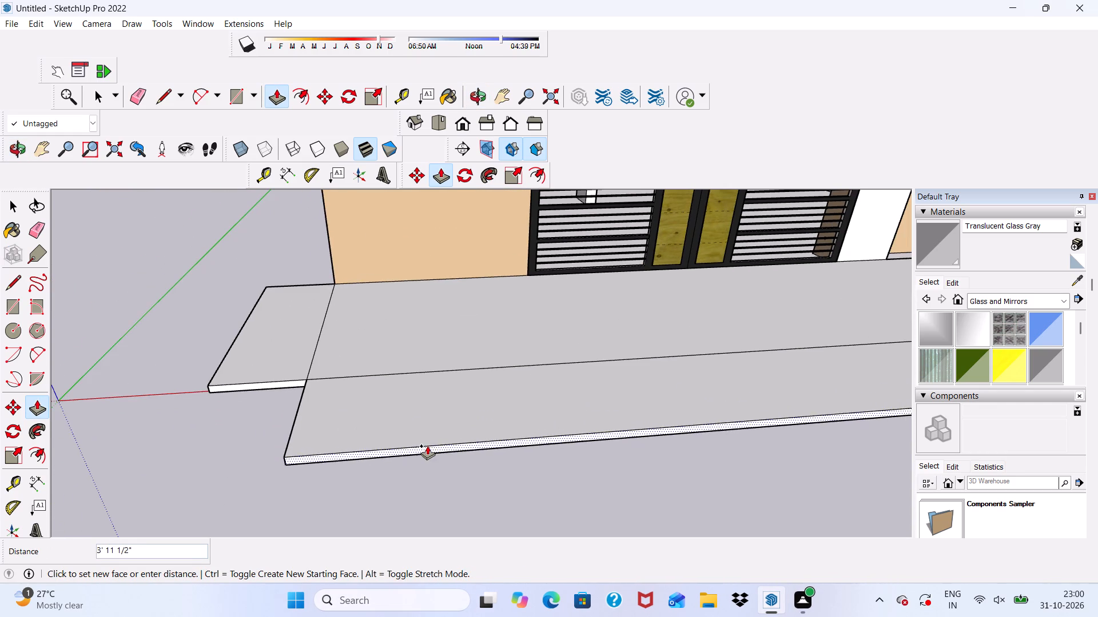
pyautogui.click(427, 446)
# Extend the front face of the slab's short end section, beside the beige compound wall corner, outward by about 3' 7 3/4".
pyautogui.scroll(3, 310, 393)
pyautogui.scroll(2, 254, 380)
pyautogui.click(255, 380)
pyautogui.scroll(-1, 323, 505)
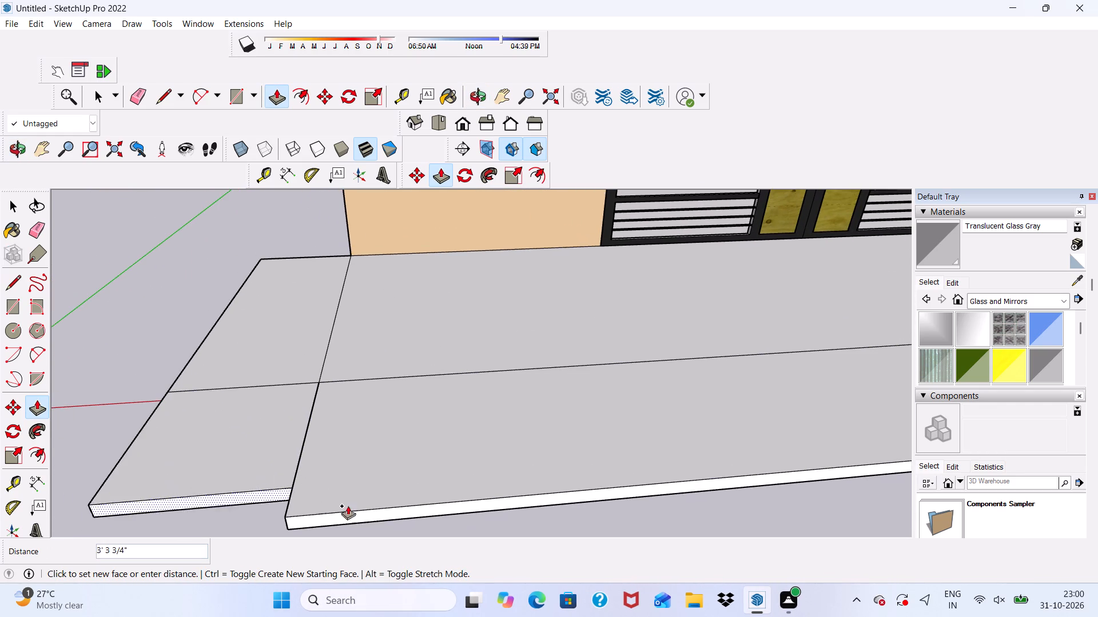
pyautogui.click(423, 494)
# Extend the front face of the slab section beyond the white end pier by 3' 11 1/2", flush with the main slab.
pyautogui.scroll(-4, 354, 404)
pyautogui.moveTo(447, 467); pyautogui.dragTo(546, 225, button='middle')
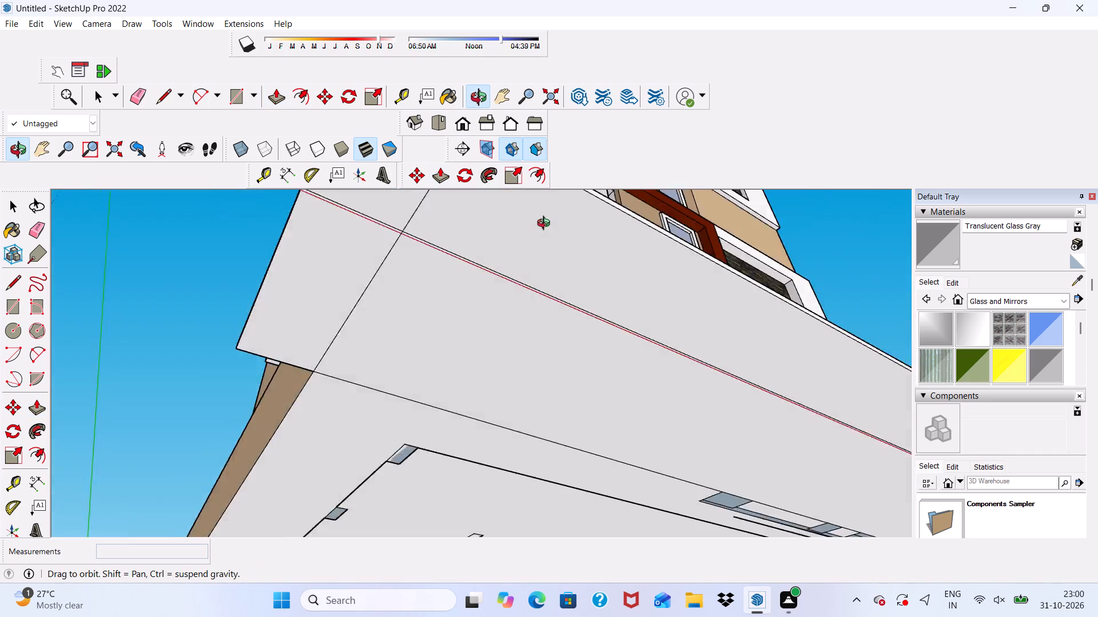
pyautogui.moveTo(546, 225); pyautogui.dragTo(413, 418, button='middle')
pyautogui.scroll(-9, 339, 383)
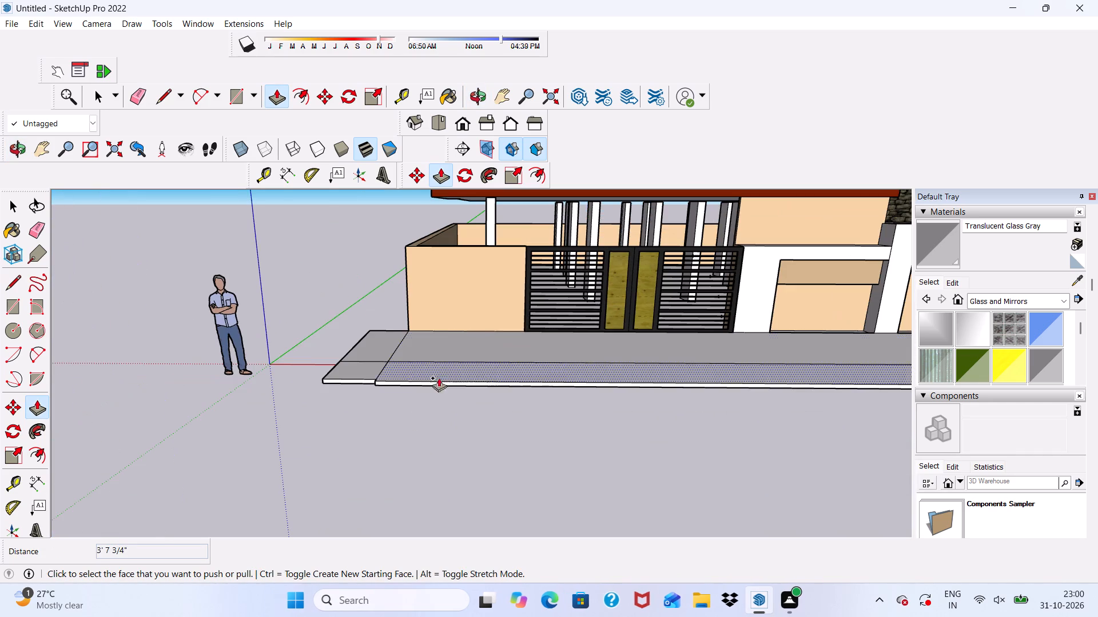
pyautogui.scroll(1, 555, 370)
pyautogui.scroll(-8, 498, 374)
pyautogui.scroll(-5, 582, 384)
pyautogui.scroll(9, 837, 352)
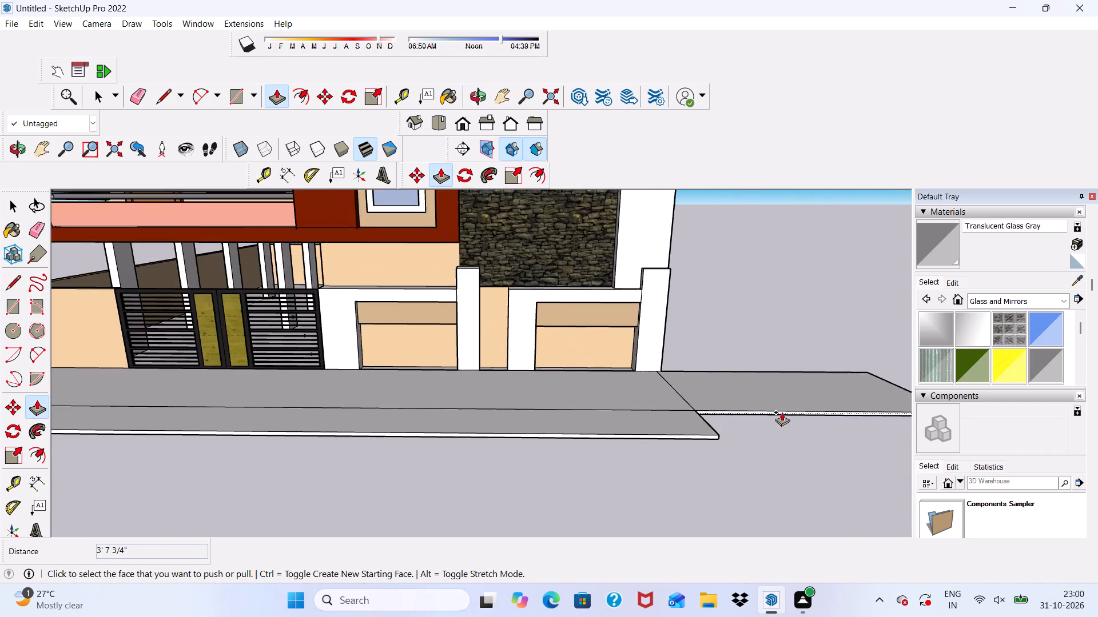
pyautogui.scroll(14, 782, 412)
pyautogui.click(726, 413)
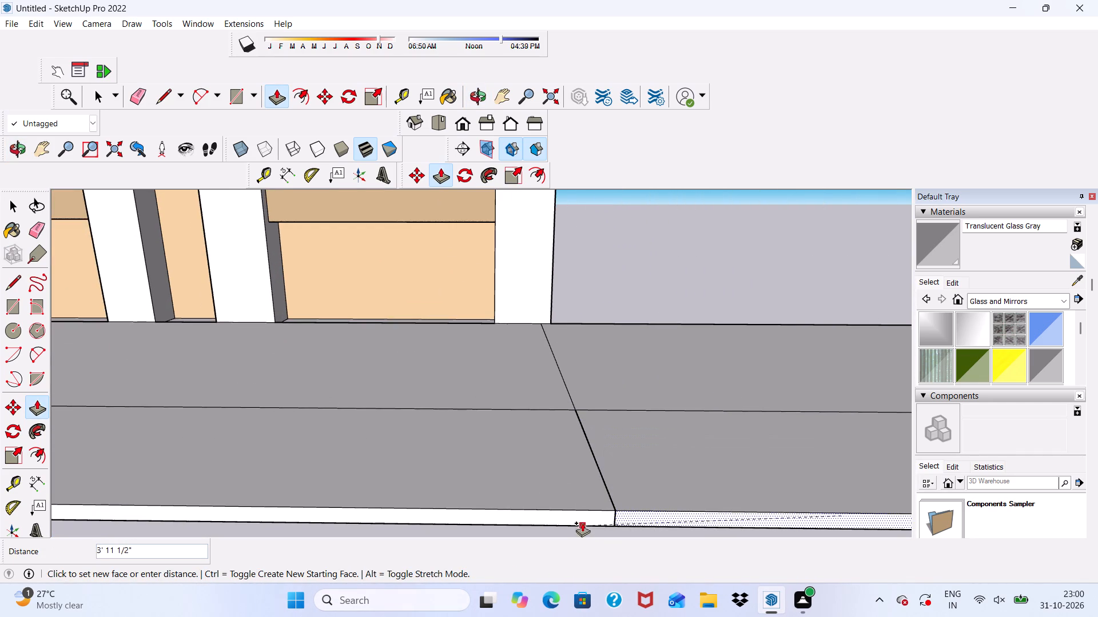
pyautogui.click(576, 511)
# Erase the dividing edges on the slab's top around the short end section beside the beige compound wall.
pyautogui.scroll(-12, 572, 435)
pyautogui.moveTo(432, 415); pyautogui.dragTo(472, 355, button='middle')
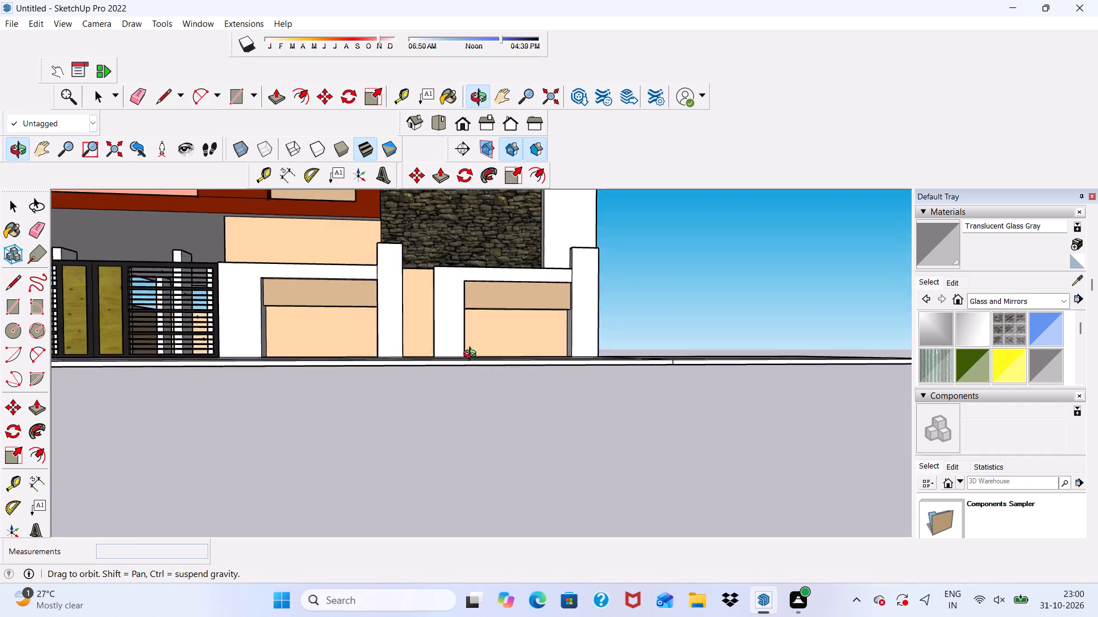
pyautogui.moveTo(472, 355); pyautogui.dragTo(367, 420, button='middle')
pyautogui.scroll(1, 370, 391)
pyautogui.scroll(-5, 387, 330)
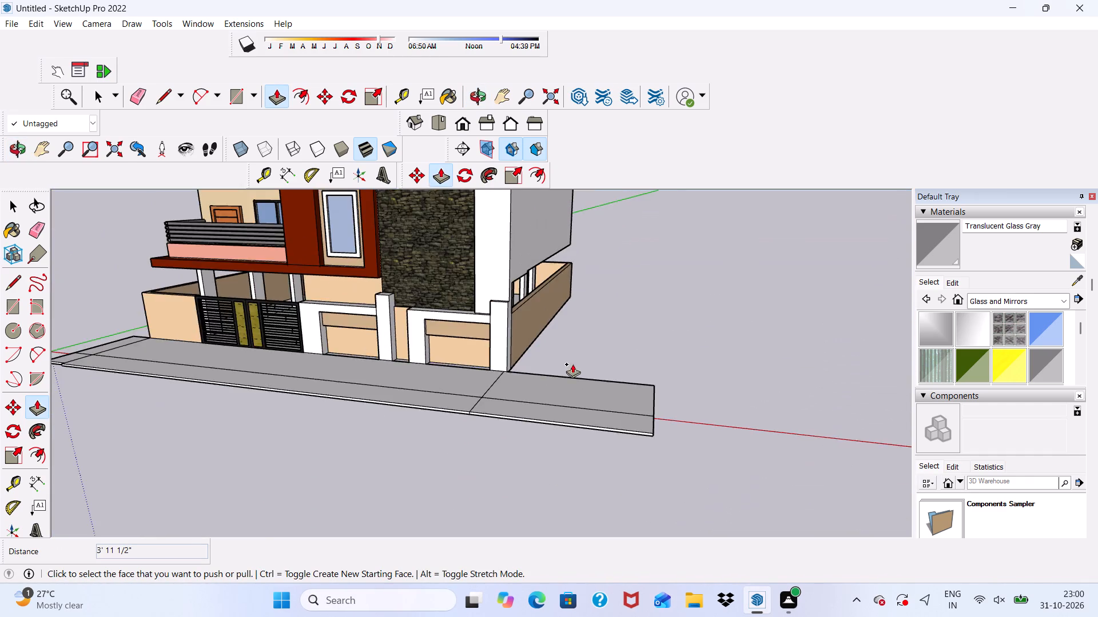
pyautogui.scroll(-6, 572, 364)
pyautogui.click(142, 94)
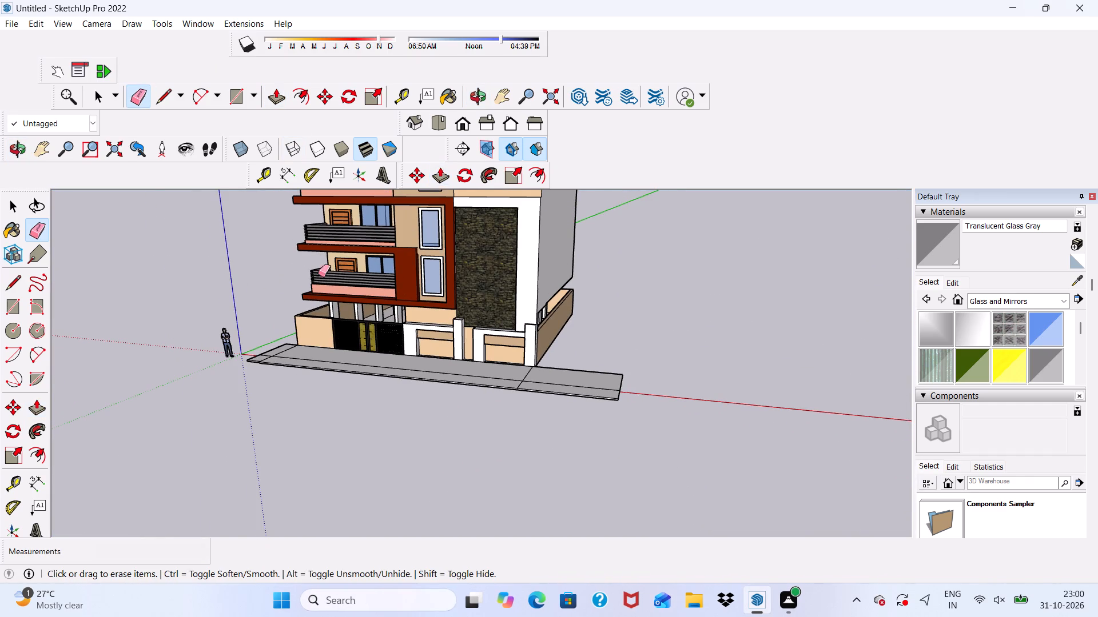
pyautogui.scroll(12, 320, 277)
pyautogui.moveTo(236, 398); pyautogui.dragTo(232, 423)
pyautogui.moveTo(197, 427); pyautogui.dragTo(186, 446)
pyautogui.moveTo(153, 426); pyautogui.dragTo(168, 436)
pyautogui.click(156, 447)
pyautogui.scroll(-1, 159, 441)
# Push/Pull the recessed front face at the beige wall end by 3 3/4", flush with the rest of the slab.
pyautogui.moveTo(164, 442); pyautogui.dragTo(166, 442, button='middle')
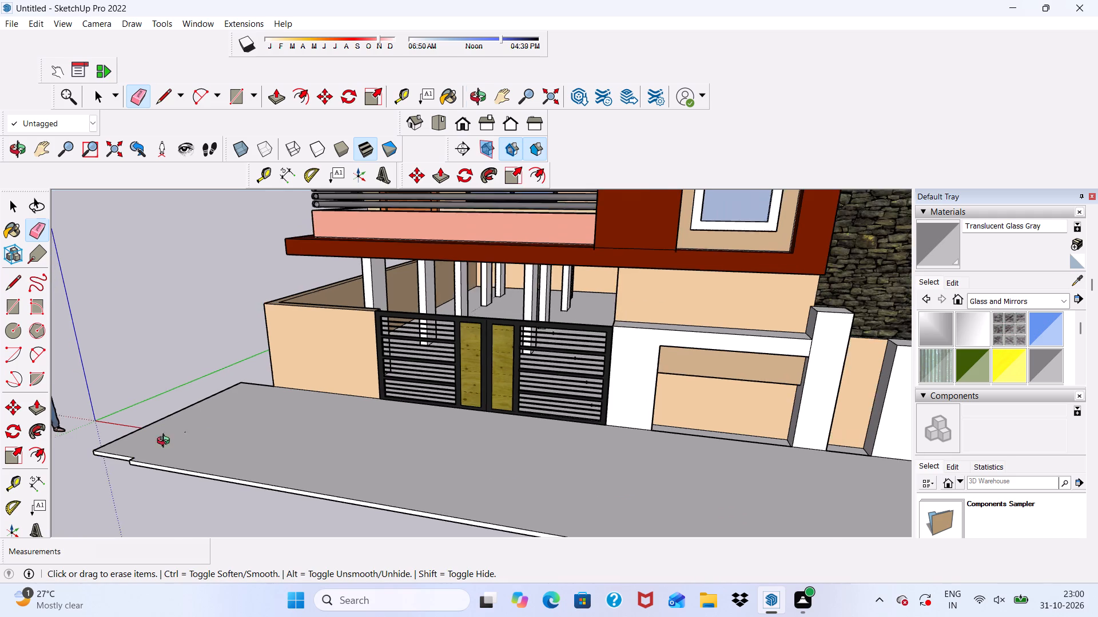
pyautogui.moveTo(166, 442); pyautogui.dragTo(272, 406, button='middle')
pyautogui.click(281, 99)
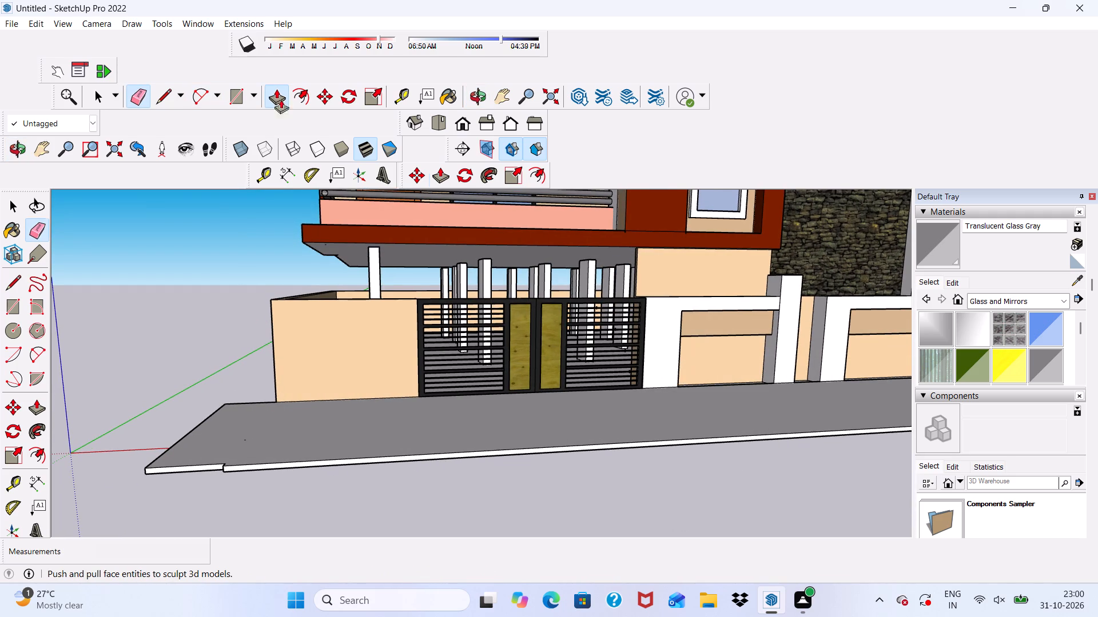
pyautogui.scroll(4, 210, 582)
pyautogui.scroll(10, 214, 490)
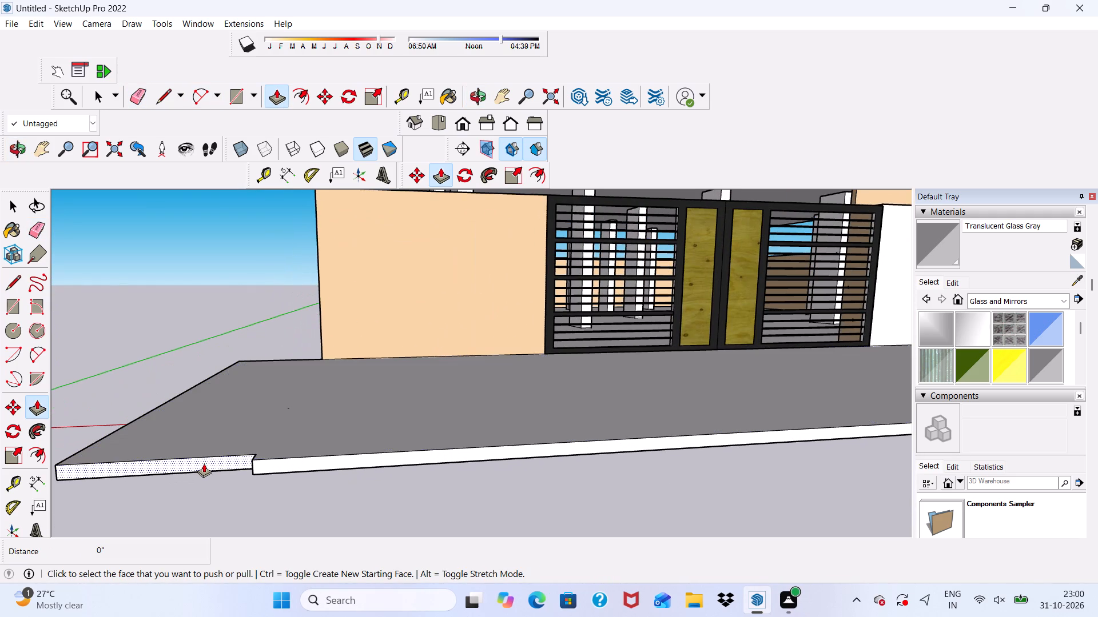
pyautogui.click(204, 463)
pyautogui.click(283, 472)
# Erase the dividing edges on the slab's top and front face near the white end pier.
pyautogui.scroll(-14, 290, 457)
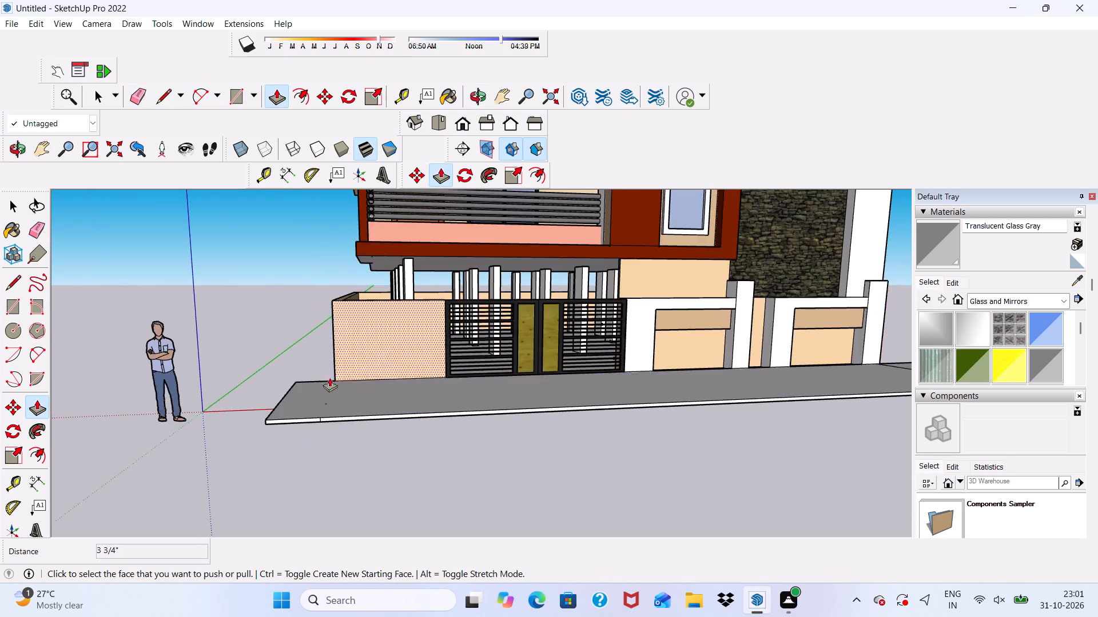
pyautogui.scroll(-2, 329, 378)
pyautogui.moveTo(850, 357); pyautogui.dragTo(815, 435, button='middle')
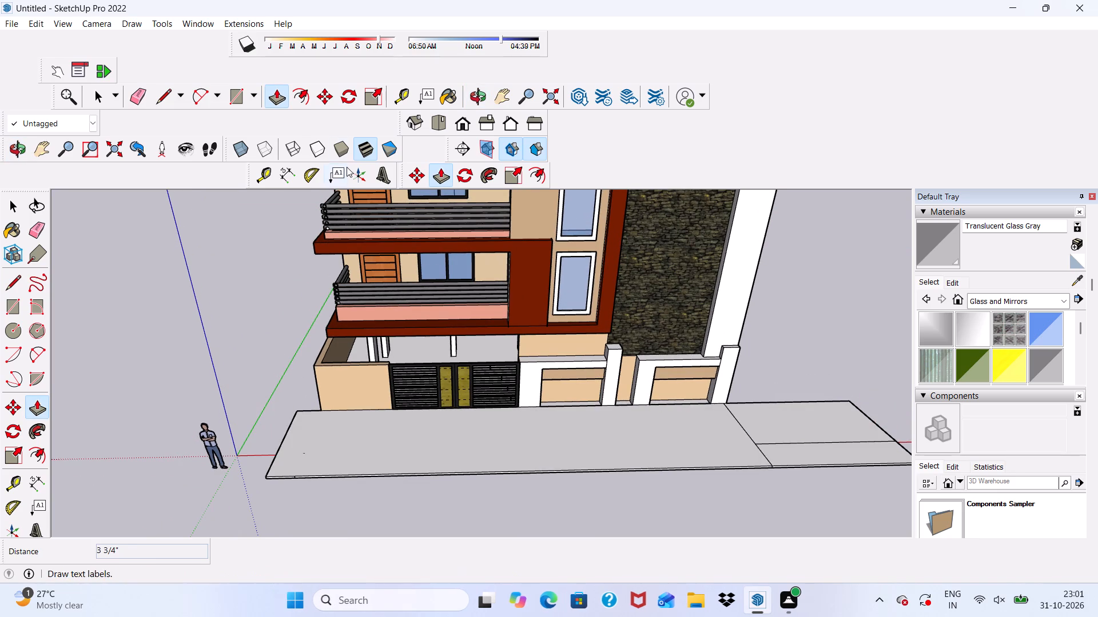
pyautogui.click(136, 95)
pyautogui.scroll(3, 715, 524)
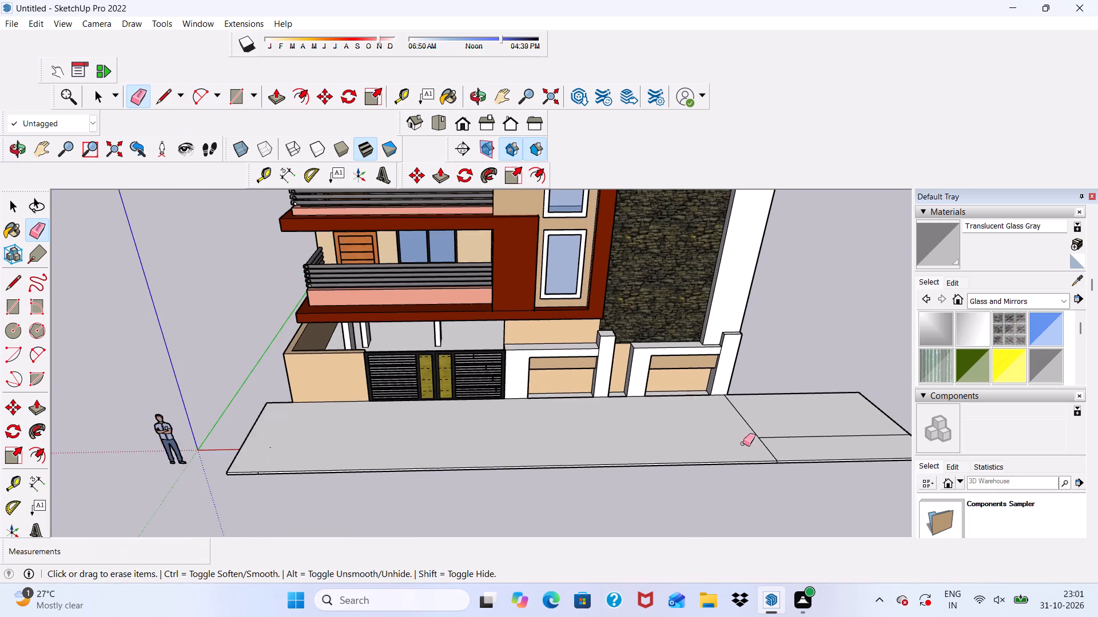
pyautogui.scroll(2, 743, 443)
pyautogui.moveTo(755, 417); pyautogui.dragTo(814, 426)
pyautogui.scroll(-4, 703, 441)
pyautogui.scroll(3, 779, 496)
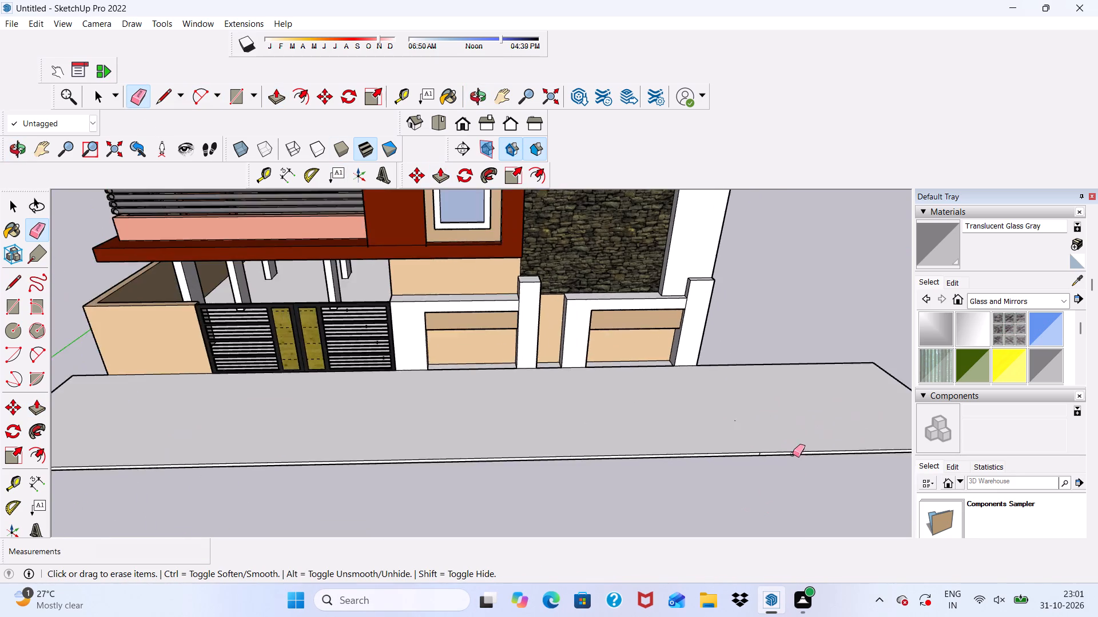
pyautogui.scroll(12, 793, 454)
pyautogui.moveTo(744, 452); pyautogui.dragTo(749, 452)
pyautogui.scroll(-4, 647, 451)
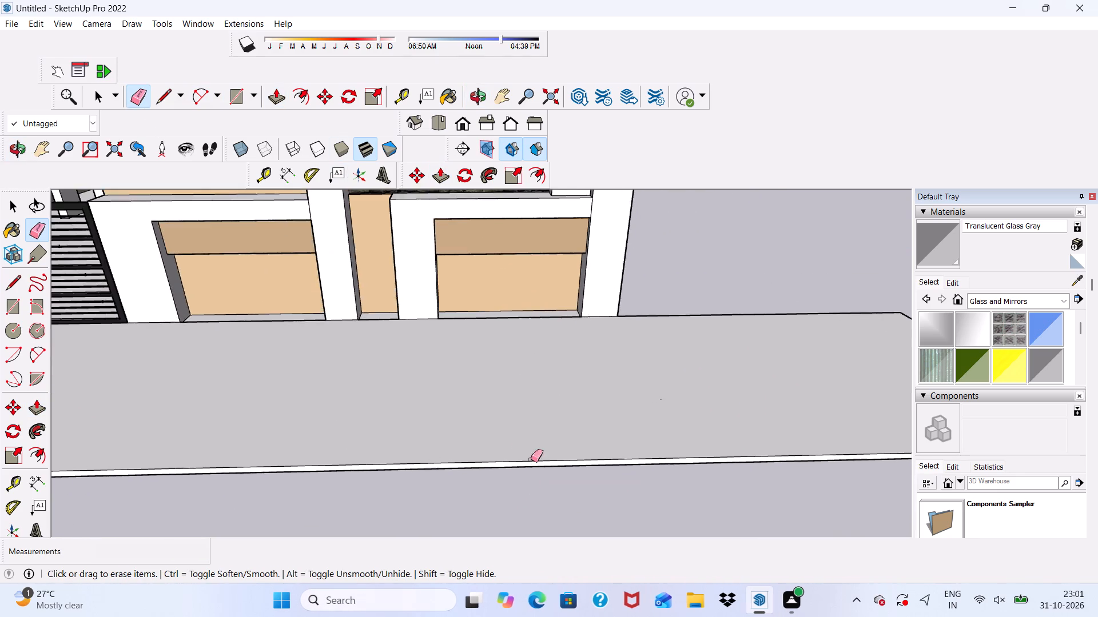
# Erase the leftover seam edge on the slab's end face beyond the white end pier.
pyautogui.scroll(-9, 531, 459)
pyautogui.moveTo(742, 486); pyautogui.dragTo(509, 410, button='middle')
pyautogui.scroll(3, 499, 424)
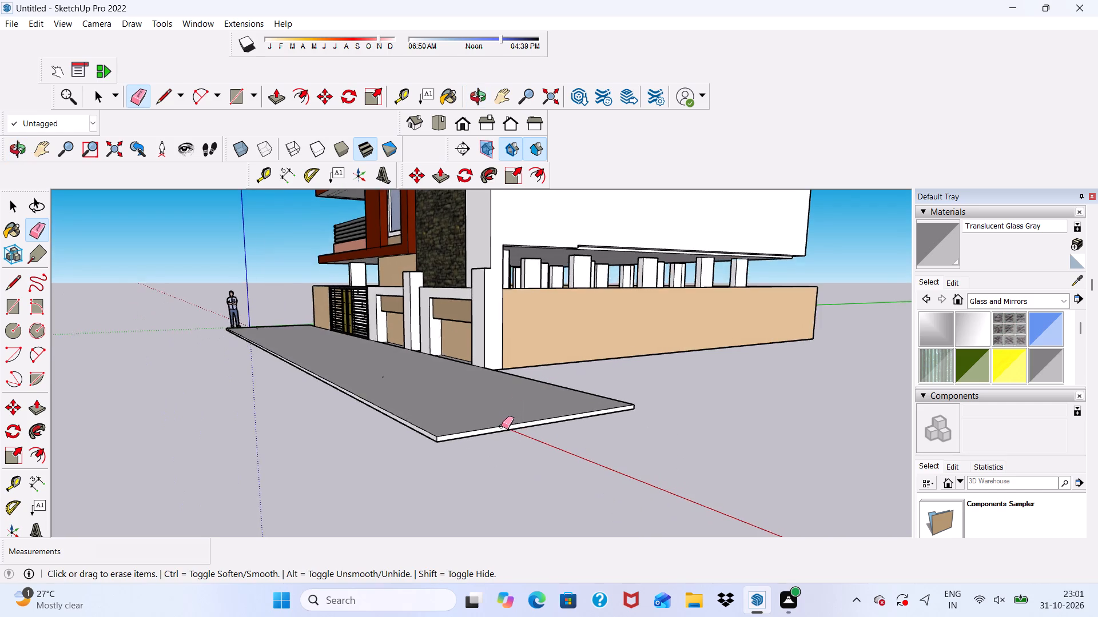
pyautogui.scroll(7, 502, 426)
pyautogui.moveTo(510, 428); pyautogui.dragTo(516, 428)
pyautogui.scroll(-3, 494, 417)
pyautogui.moveTo(527, 432); pyautogui.dragTo(528, 432, button='middle')
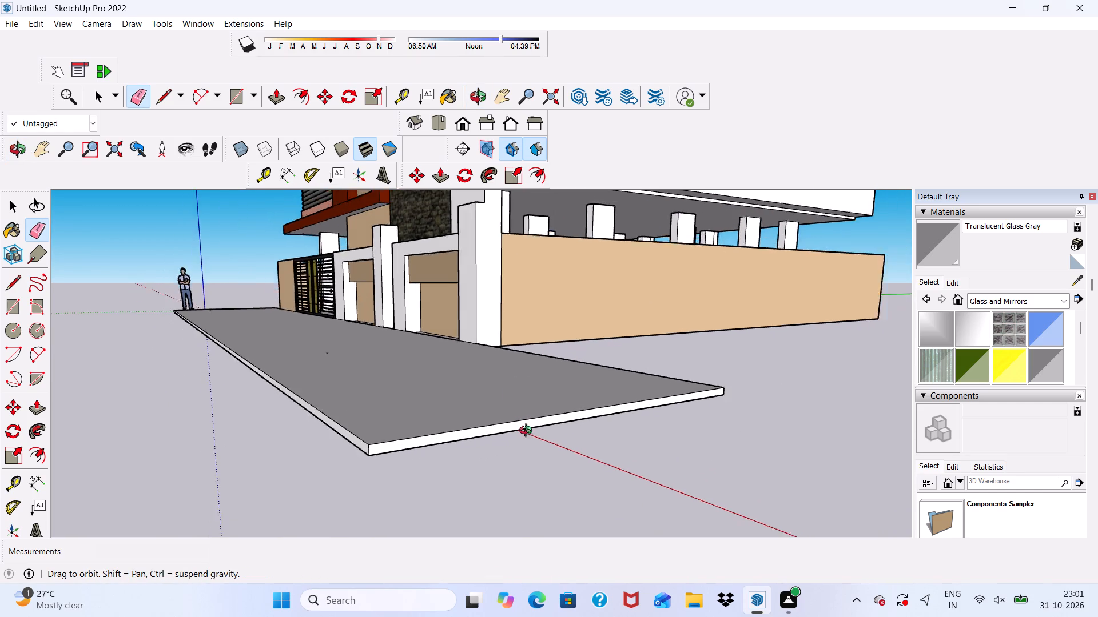
pyautogui.moveTo(528, 432); pyautogui.dragTo(767, 475, button='middle')
pyautogui.moveTo(584, 391); pyautogui.dragTo(594, 405)
pyautogui.moveTo(587, 398); pyautogui.dragTo(592, 413)
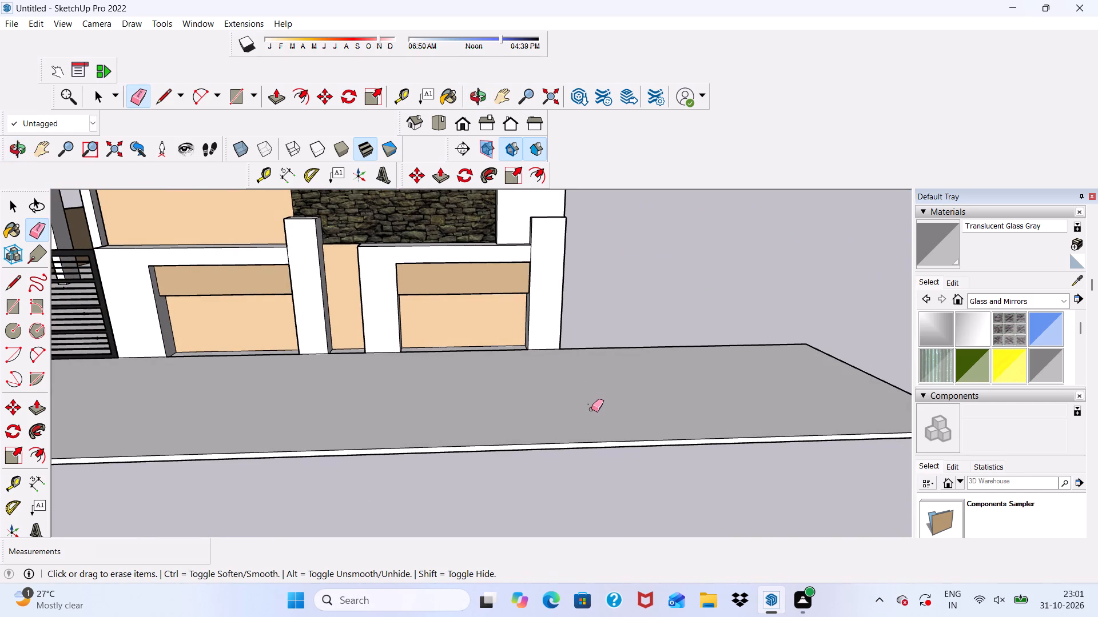
pyautogui.click(589, 401)
pyautogui.moveTo(591, 391); pyautogui.dragTo(598, 405)
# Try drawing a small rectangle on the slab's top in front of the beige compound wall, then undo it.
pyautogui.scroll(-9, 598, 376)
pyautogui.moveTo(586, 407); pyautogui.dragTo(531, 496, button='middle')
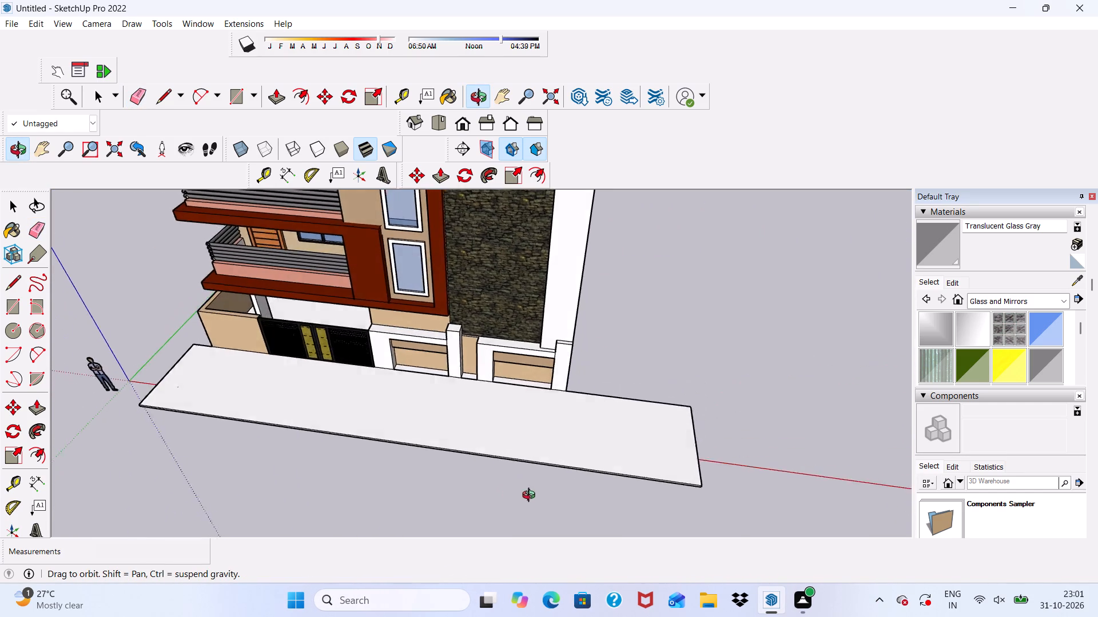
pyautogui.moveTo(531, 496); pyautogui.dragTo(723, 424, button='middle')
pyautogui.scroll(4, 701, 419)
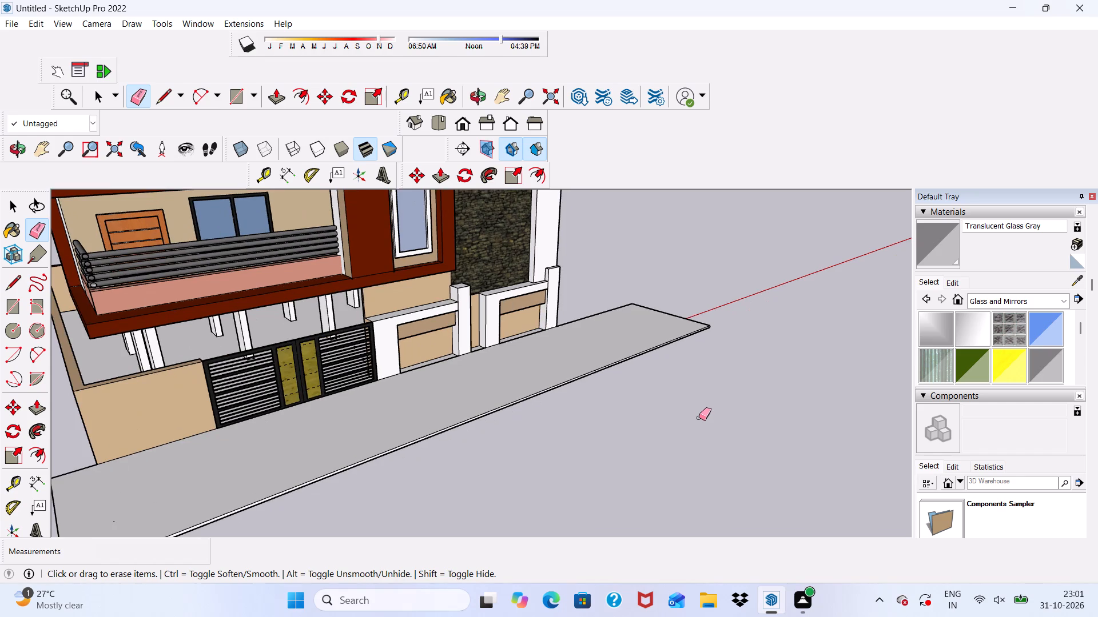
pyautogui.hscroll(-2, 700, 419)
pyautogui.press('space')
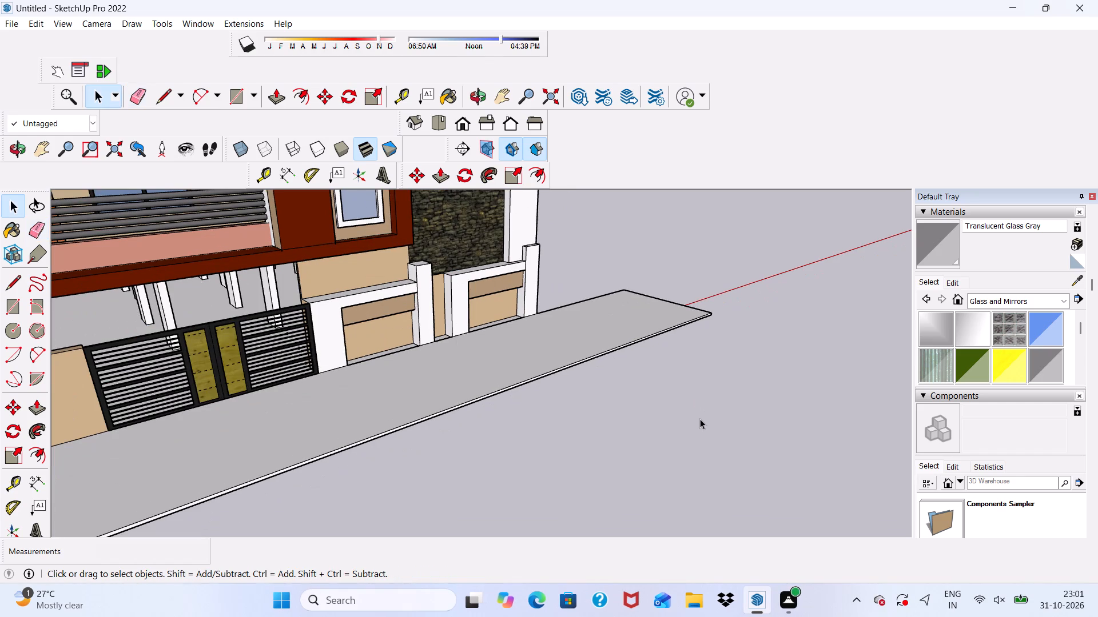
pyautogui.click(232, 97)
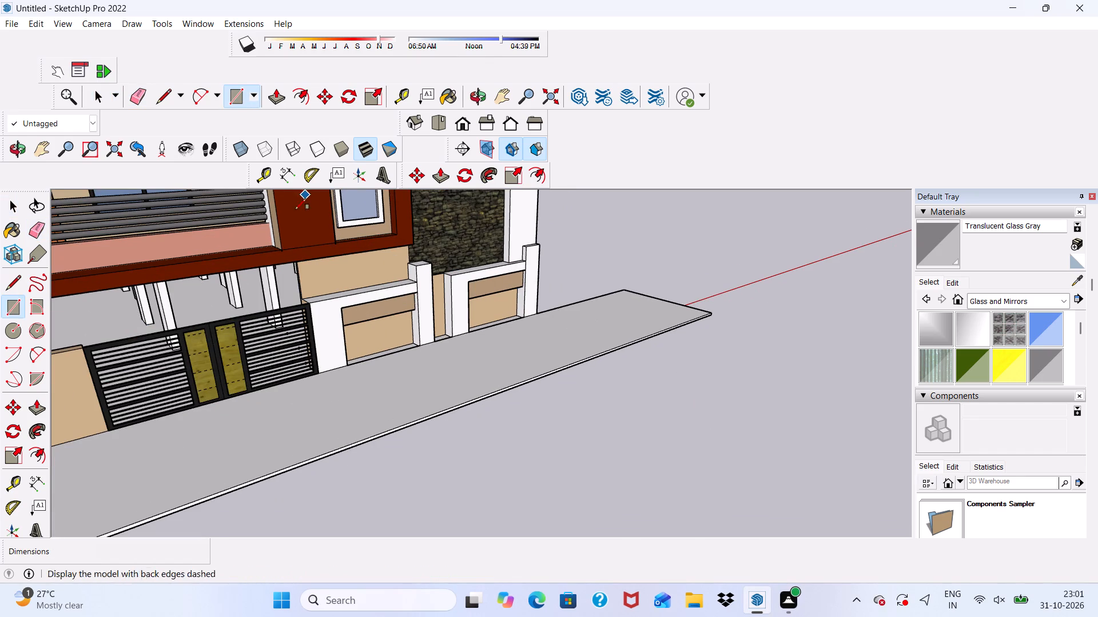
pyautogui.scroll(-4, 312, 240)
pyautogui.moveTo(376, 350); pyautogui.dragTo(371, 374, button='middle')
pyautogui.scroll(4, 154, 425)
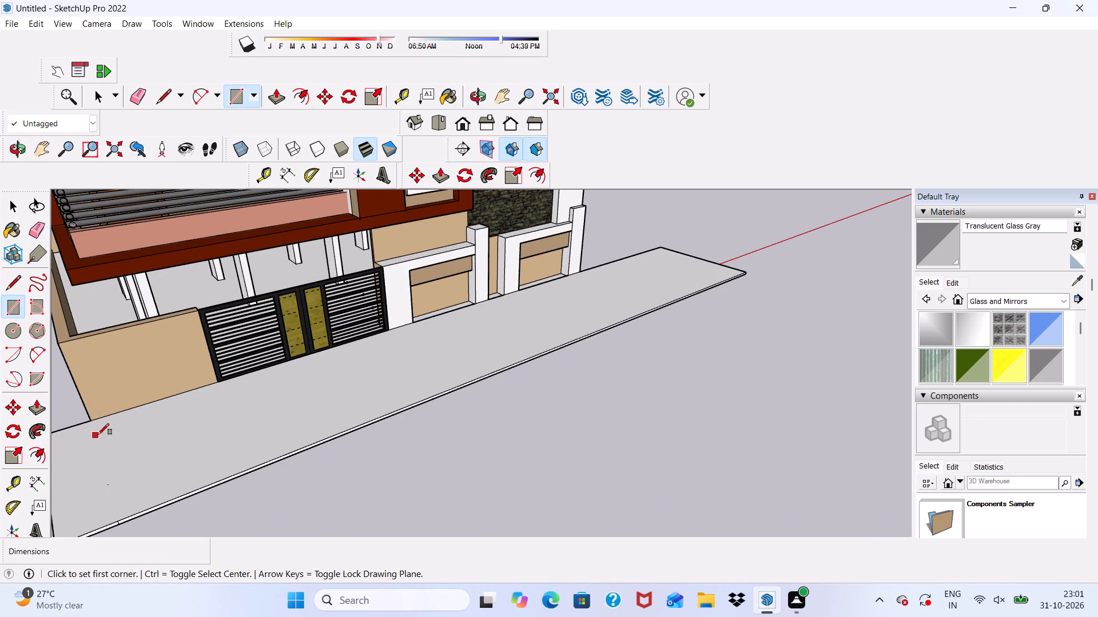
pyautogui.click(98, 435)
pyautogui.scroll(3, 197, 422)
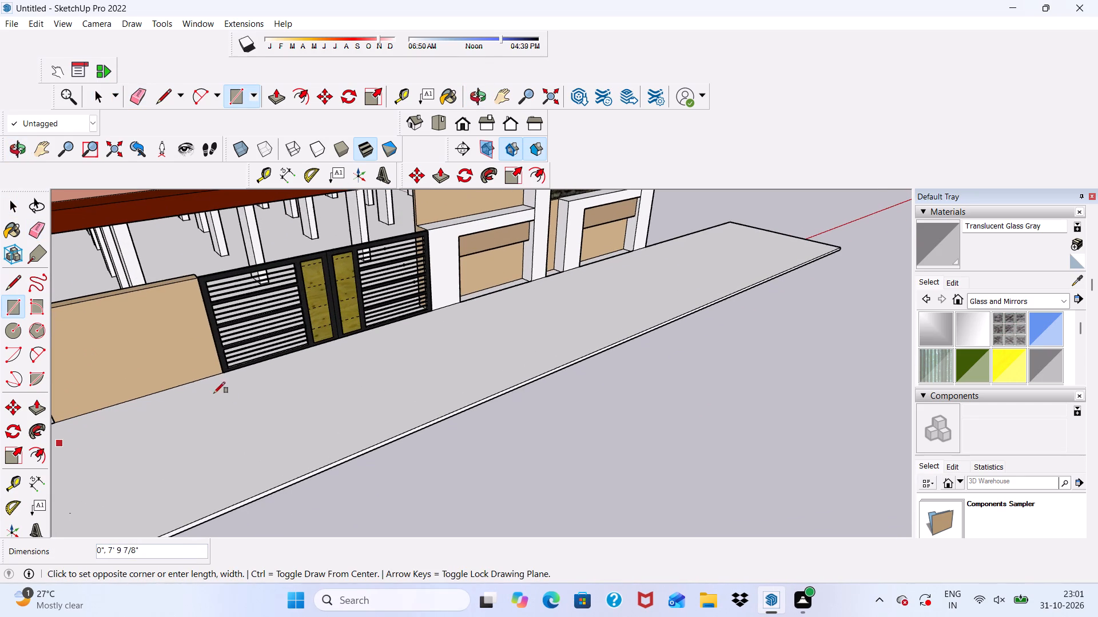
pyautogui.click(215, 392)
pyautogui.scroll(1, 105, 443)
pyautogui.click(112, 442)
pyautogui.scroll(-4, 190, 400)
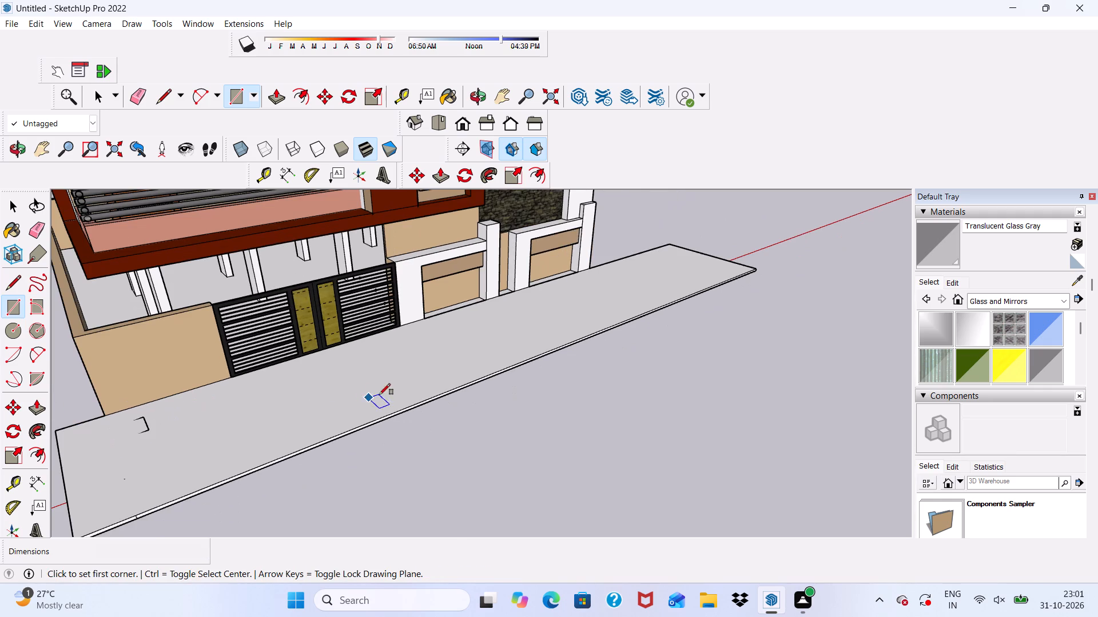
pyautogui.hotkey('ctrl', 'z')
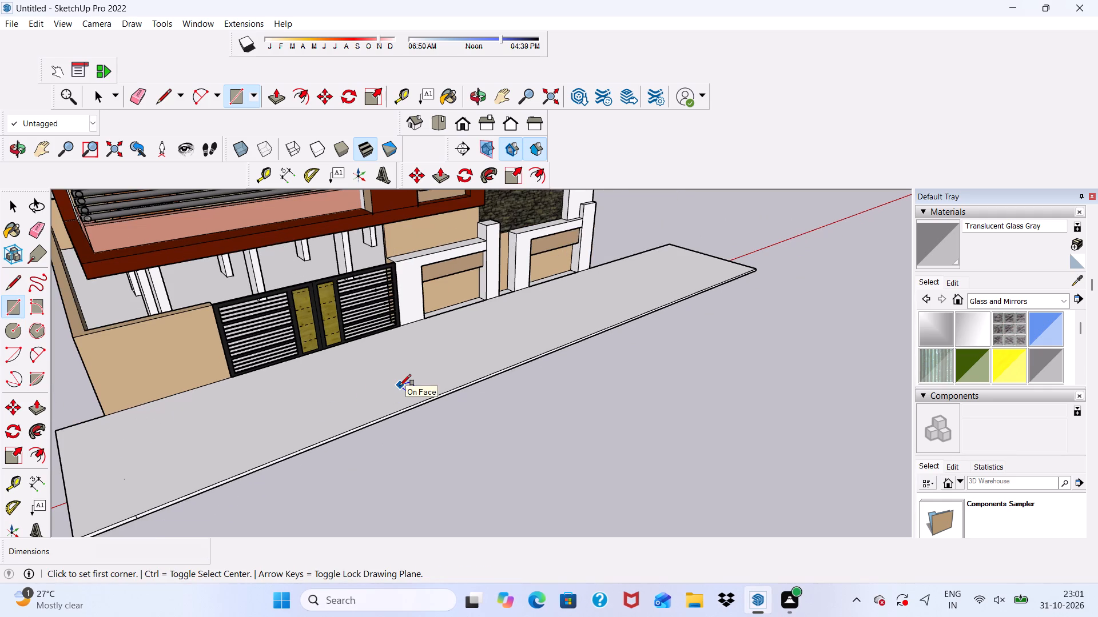
# Draw a narrow rectangle on the slab's top in front of the gate, about 10' 7 5/16" by 11 3/4".
pyautogui.scroll(-4, 431, 339)
pyautogui.moveTo(469, 361); pyautogui.dragTo(486, 410, button='middle')
pyautogui.scroll(-1, 487, 410)
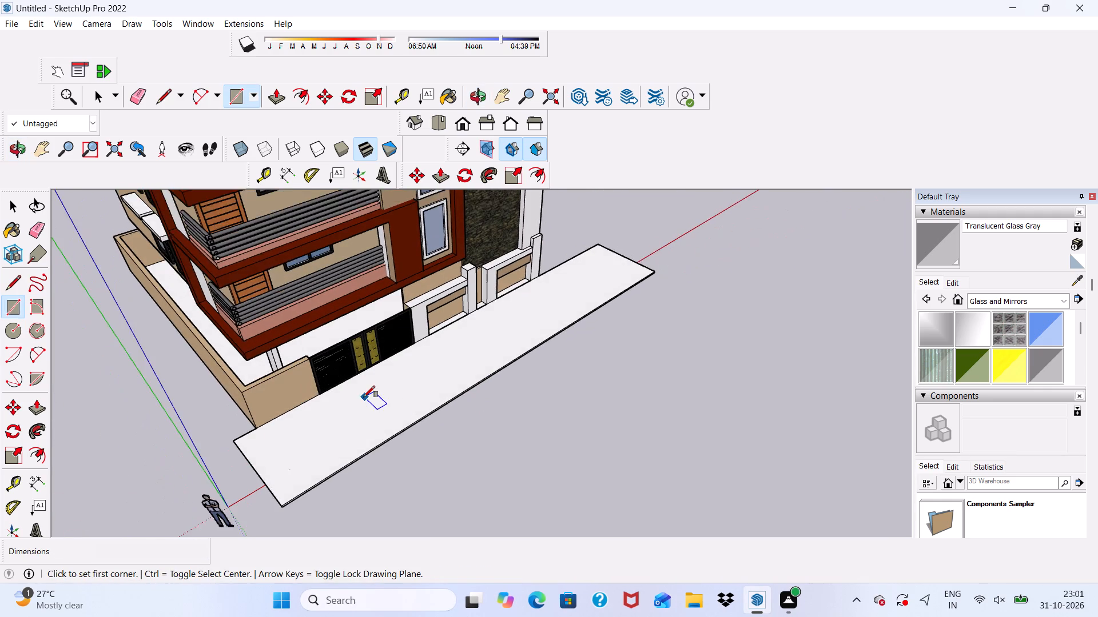
pyautogui.scroll(1, 364, 397)
pyautogui.click(349, 413)
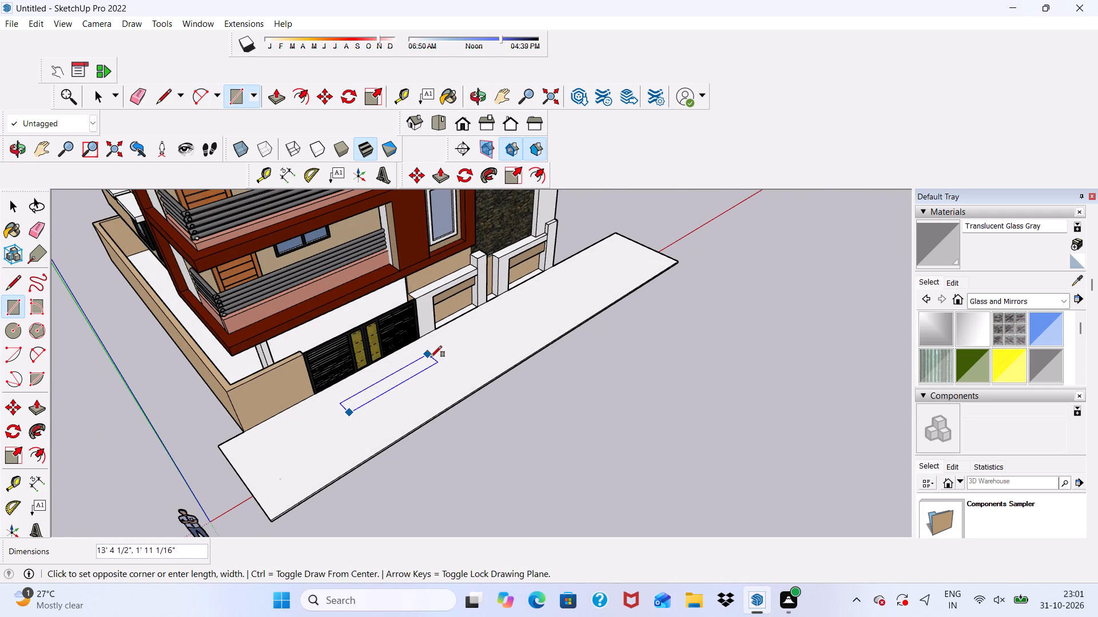
pyautogui.scroll(3, 449, 348)
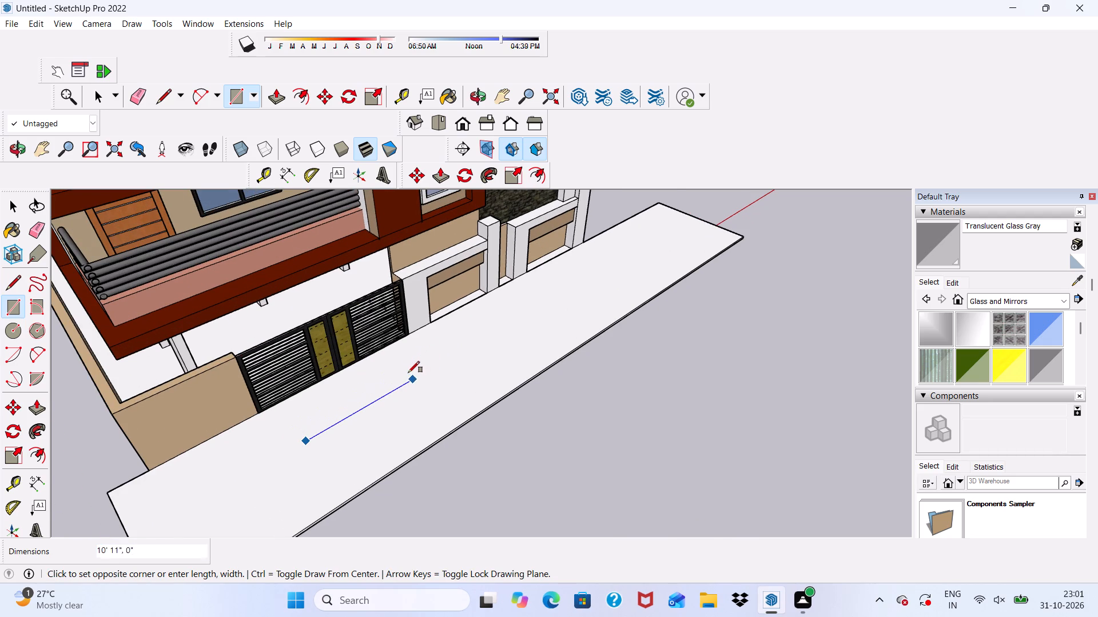
pyautogui.scroll(2, 406, 369)
pyautogui.click(403, 377)
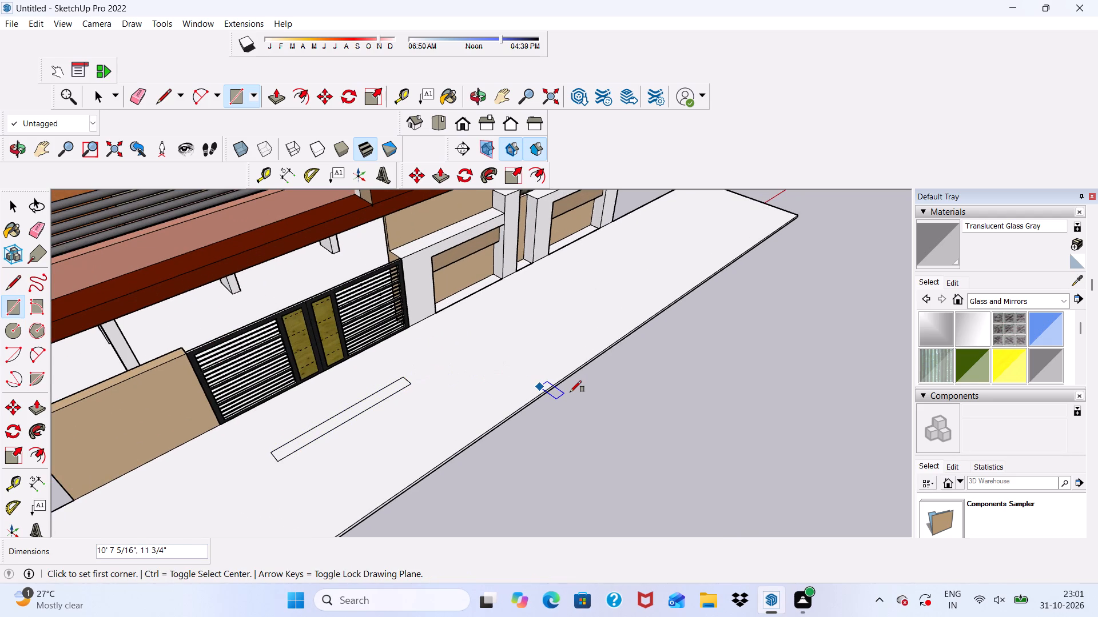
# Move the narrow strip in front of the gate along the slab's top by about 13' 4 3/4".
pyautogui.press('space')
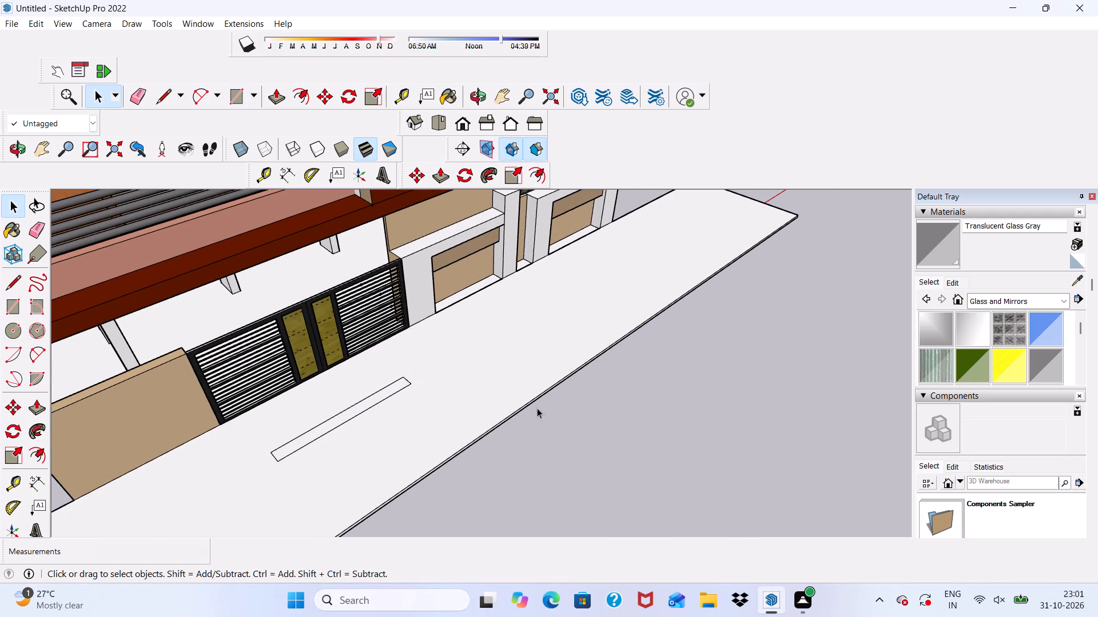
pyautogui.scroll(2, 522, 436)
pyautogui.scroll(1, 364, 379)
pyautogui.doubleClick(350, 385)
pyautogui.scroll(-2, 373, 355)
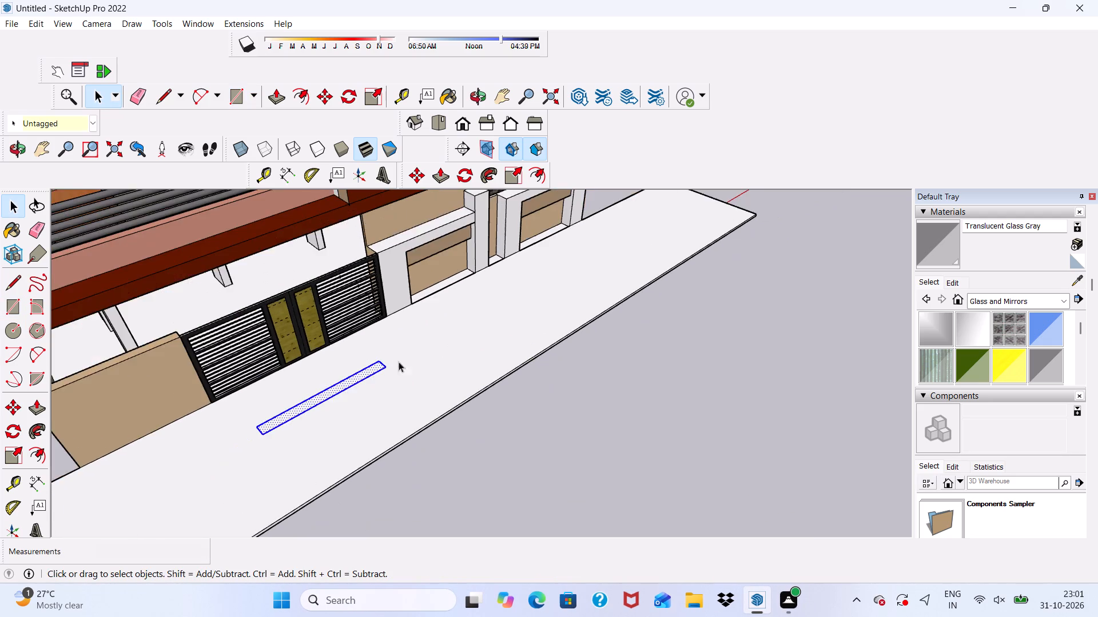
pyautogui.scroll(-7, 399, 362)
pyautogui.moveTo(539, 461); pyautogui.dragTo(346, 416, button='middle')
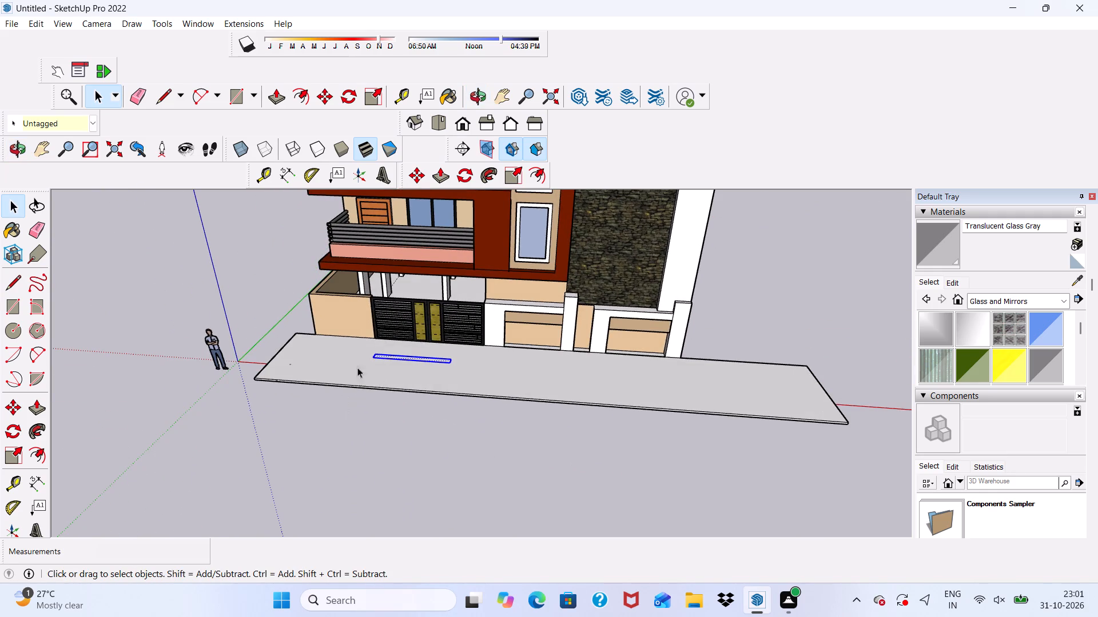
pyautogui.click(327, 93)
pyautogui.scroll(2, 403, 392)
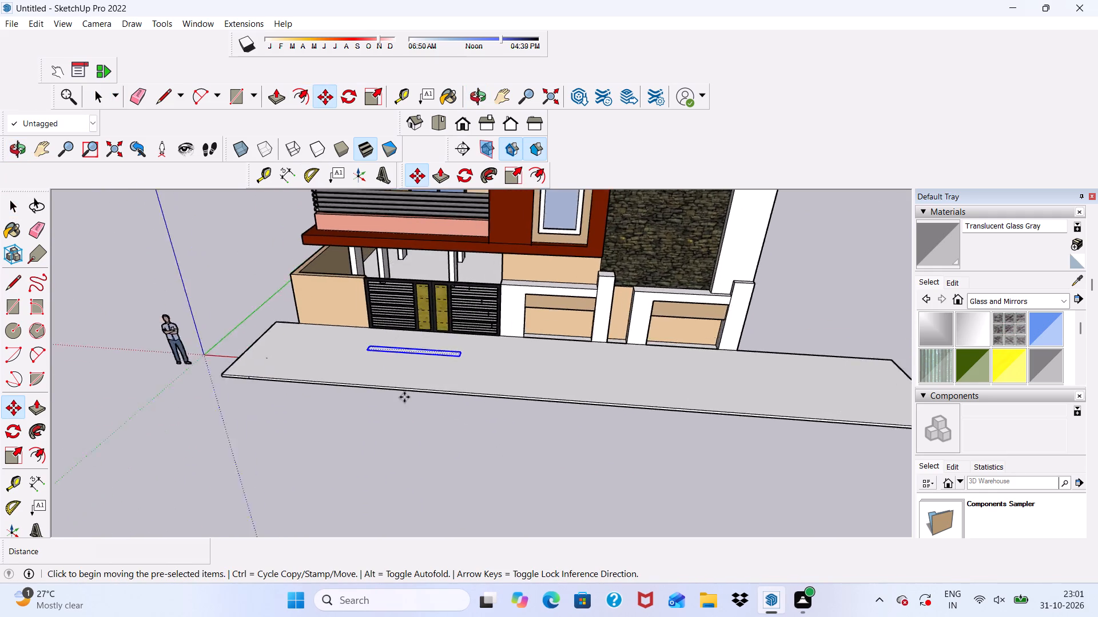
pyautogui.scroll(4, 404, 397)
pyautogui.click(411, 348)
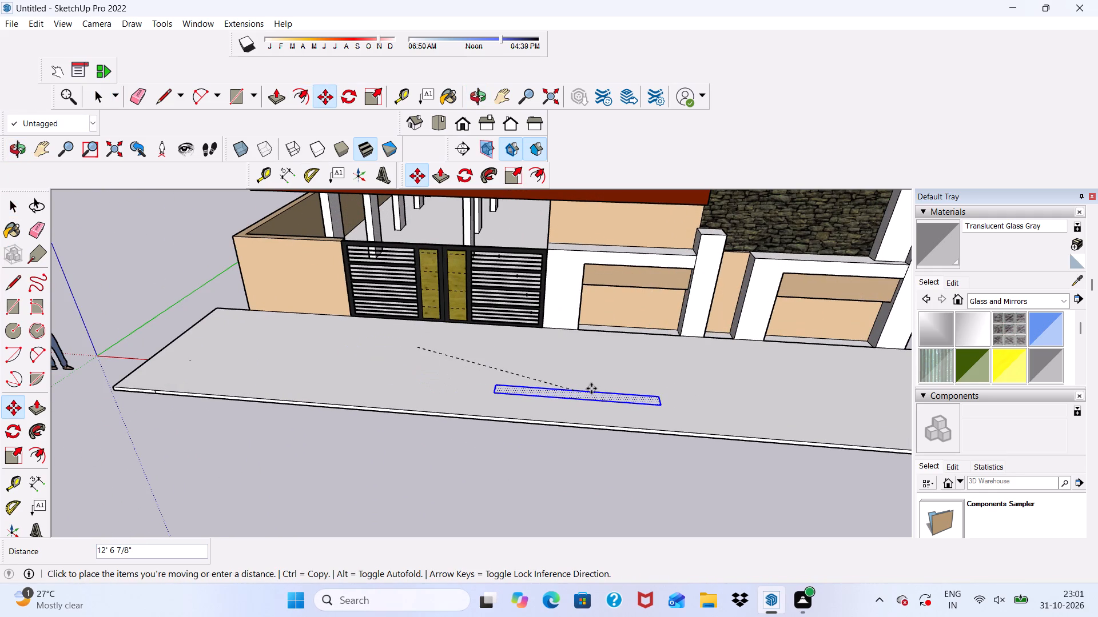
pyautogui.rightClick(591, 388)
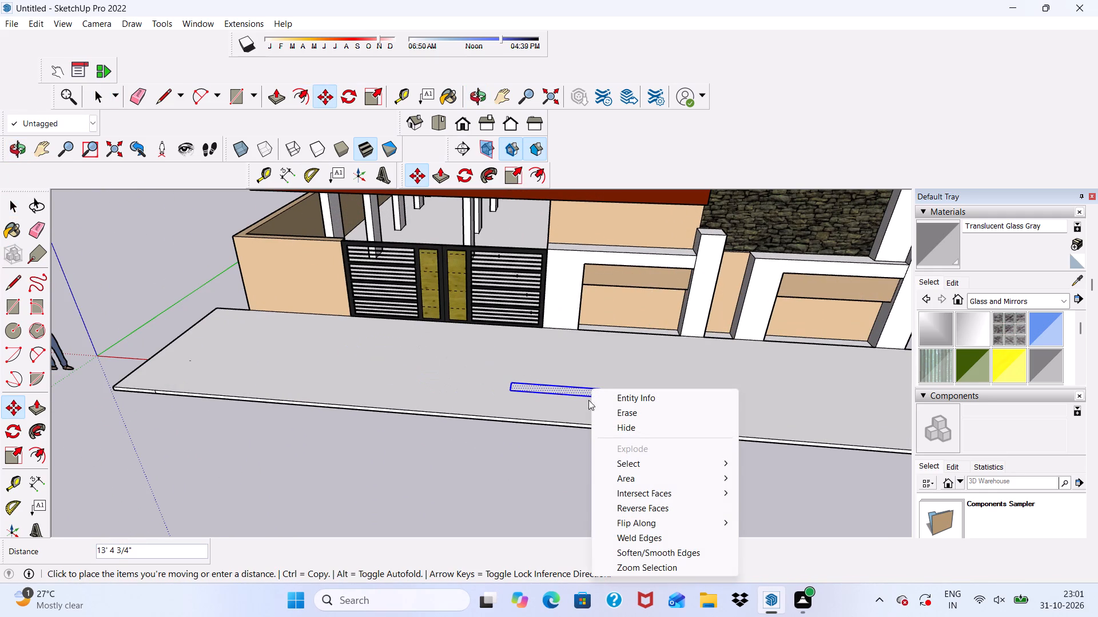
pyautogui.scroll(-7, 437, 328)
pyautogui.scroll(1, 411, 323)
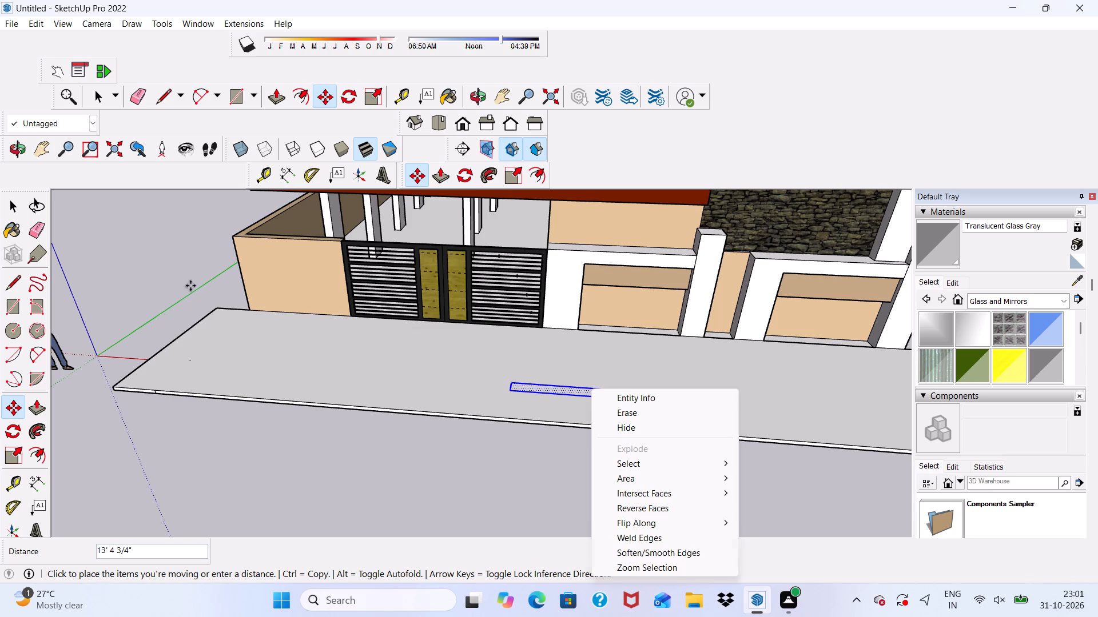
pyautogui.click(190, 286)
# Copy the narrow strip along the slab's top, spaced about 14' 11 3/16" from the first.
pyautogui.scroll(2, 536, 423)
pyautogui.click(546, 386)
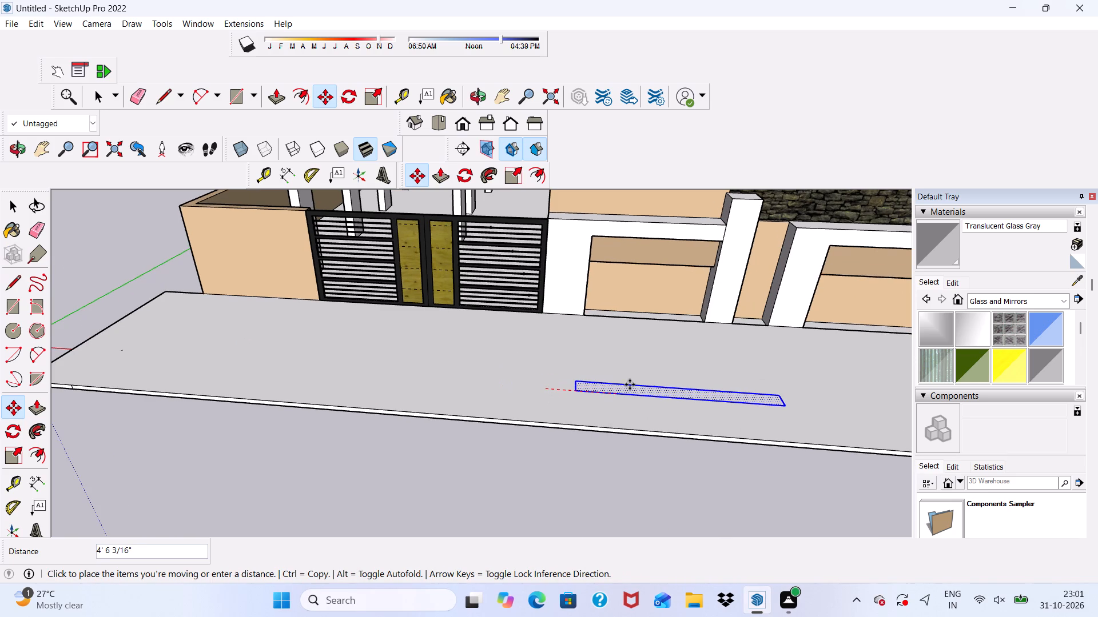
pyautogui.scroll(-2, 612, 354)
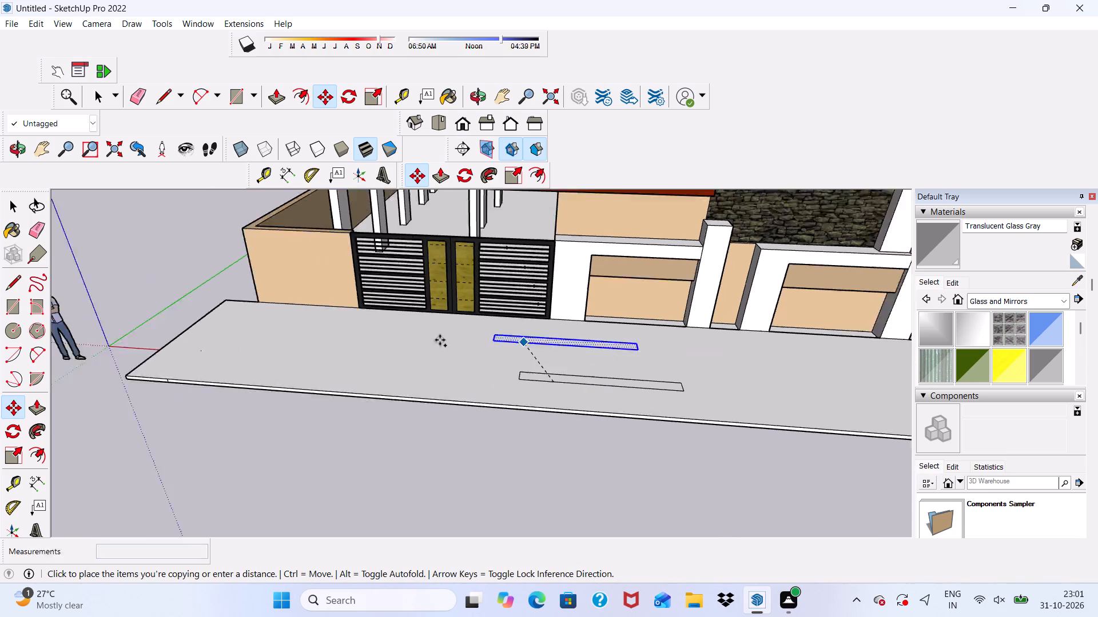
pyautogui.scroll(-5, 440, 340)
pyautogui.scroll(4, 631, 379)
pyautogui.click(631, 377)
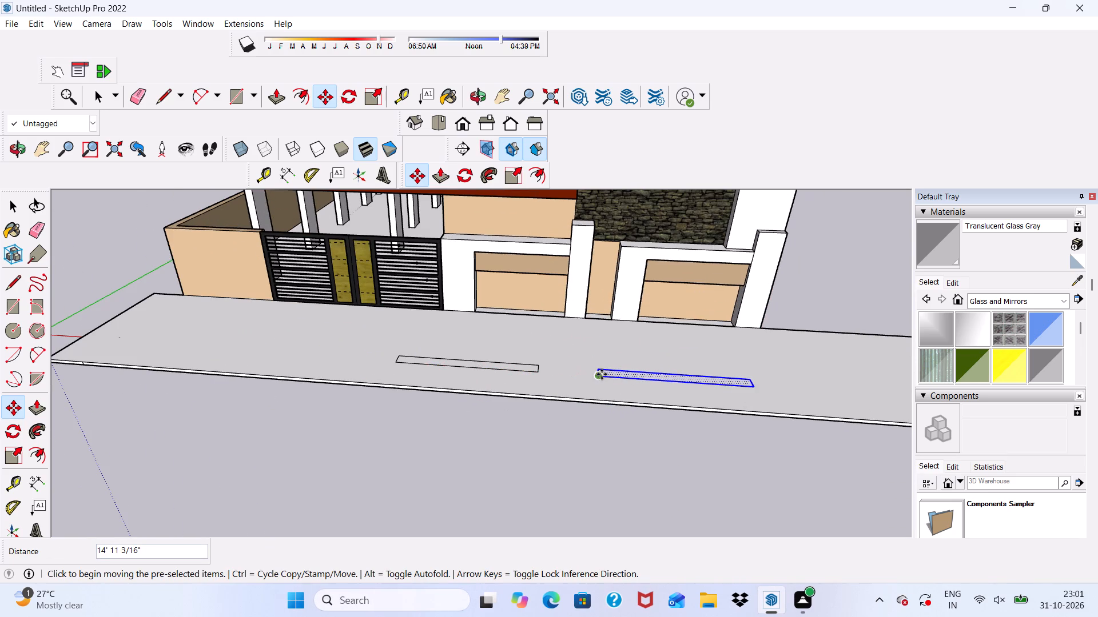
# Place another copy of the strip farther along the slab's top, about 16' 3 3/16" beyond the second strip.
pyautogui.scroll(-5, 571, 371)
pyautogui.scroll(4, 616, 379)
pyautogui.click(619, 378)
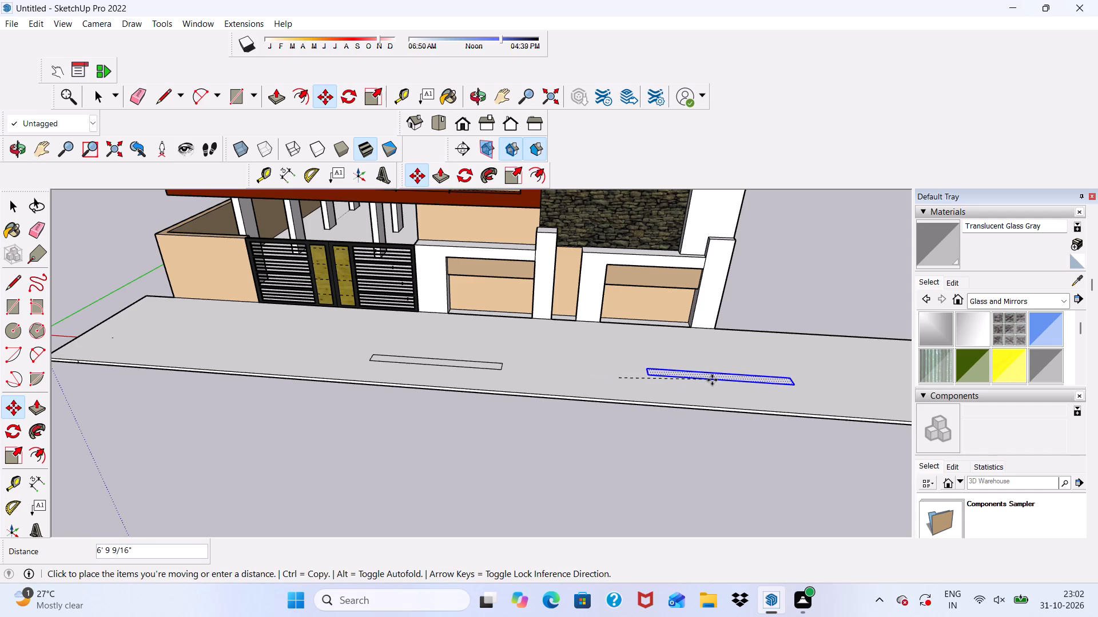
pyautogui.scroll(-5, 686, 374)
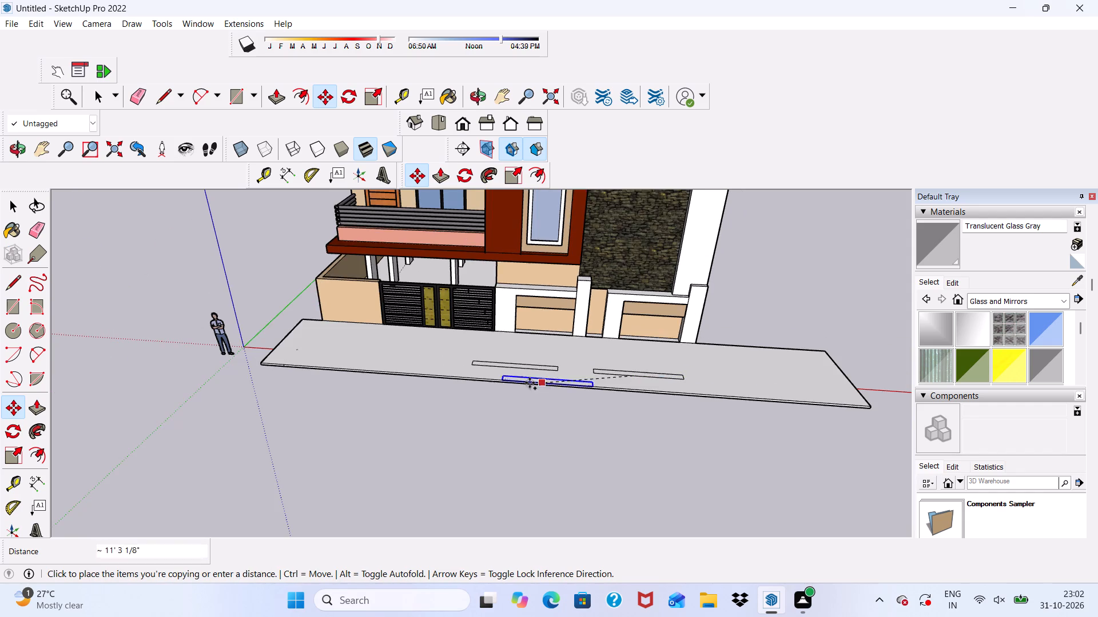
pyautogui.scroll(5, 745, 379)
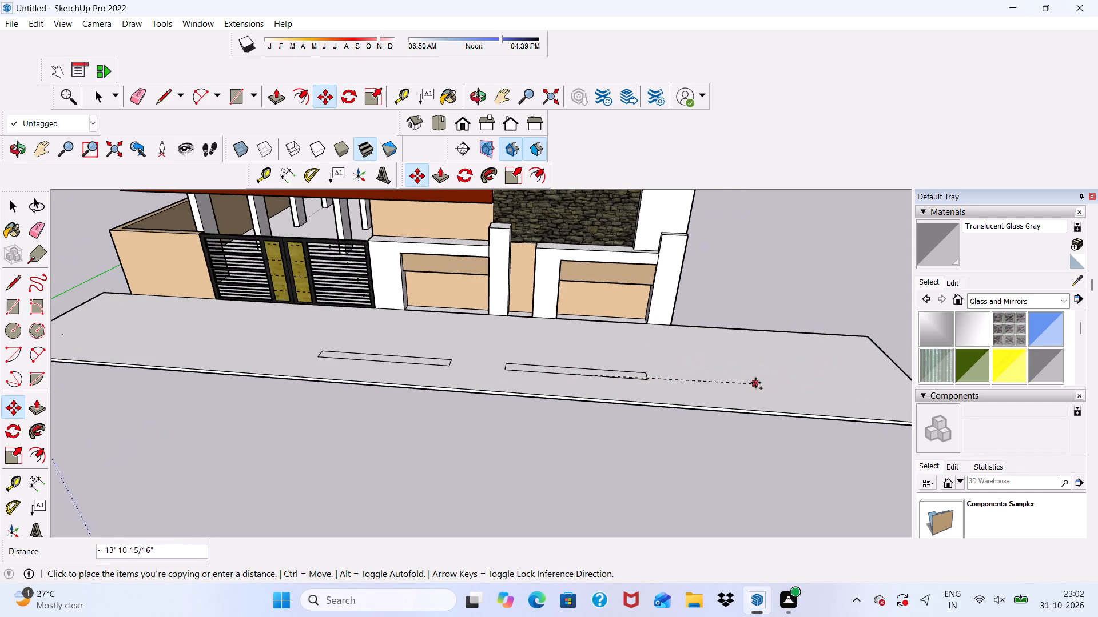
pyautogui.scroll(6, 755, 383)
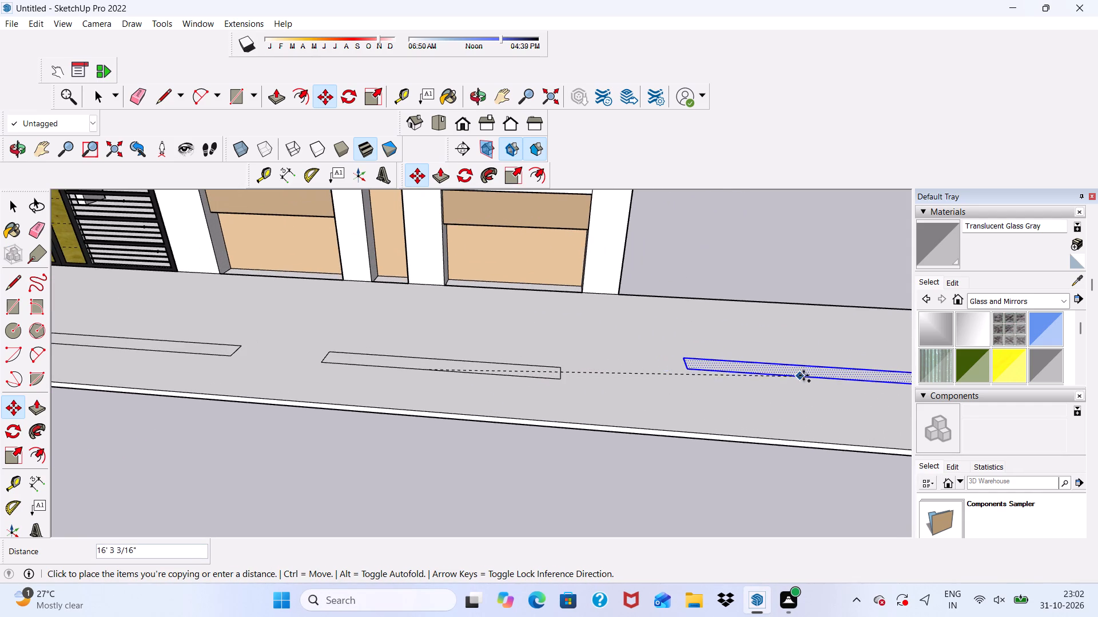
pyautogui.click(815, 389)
# Undo the strip detailing and the entire frontage slab in front of the gate and compound wall.
pyautogui.scroll(-6, 643, 363)
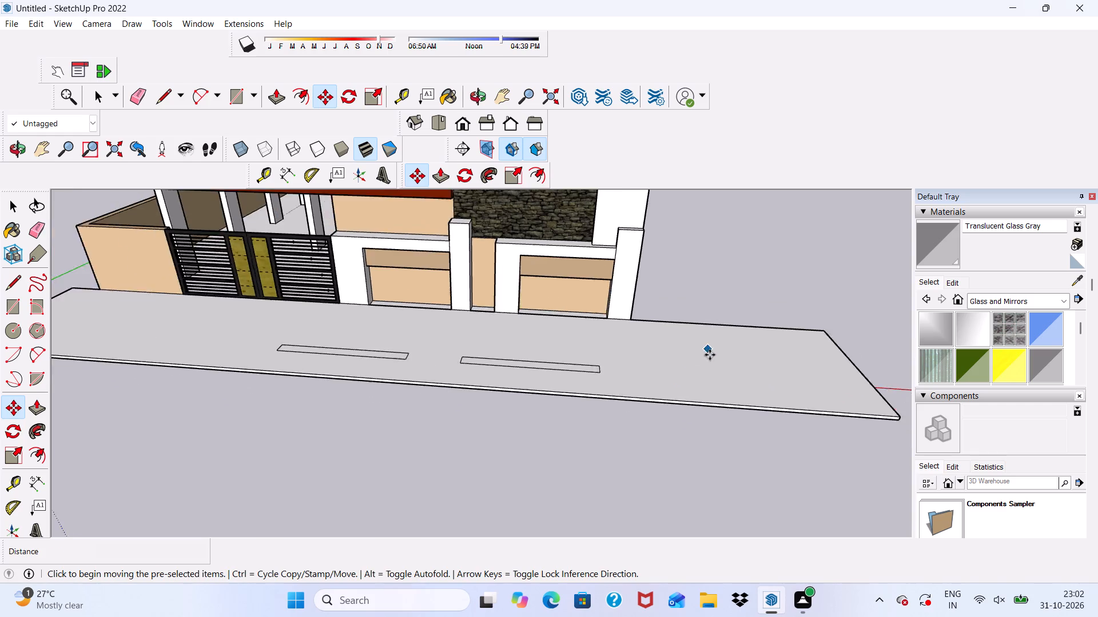
pyautogui.moveTo(710, 356); pyautogui.dragTo(750, 187, button='middle')
pyautogui.scroll(4, 691, 255)
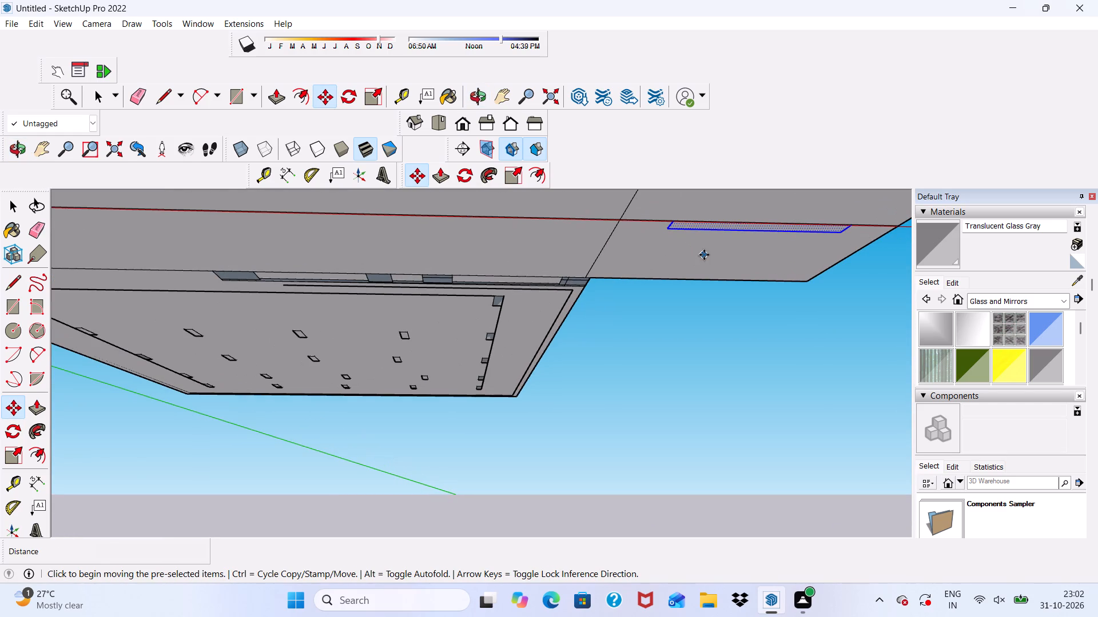
pyautogui.hotkey('ctrl', 'z')
pyautogui.hotkey('ctrl', 'z')
pyautogui.hotkey('ctrl', 'z')
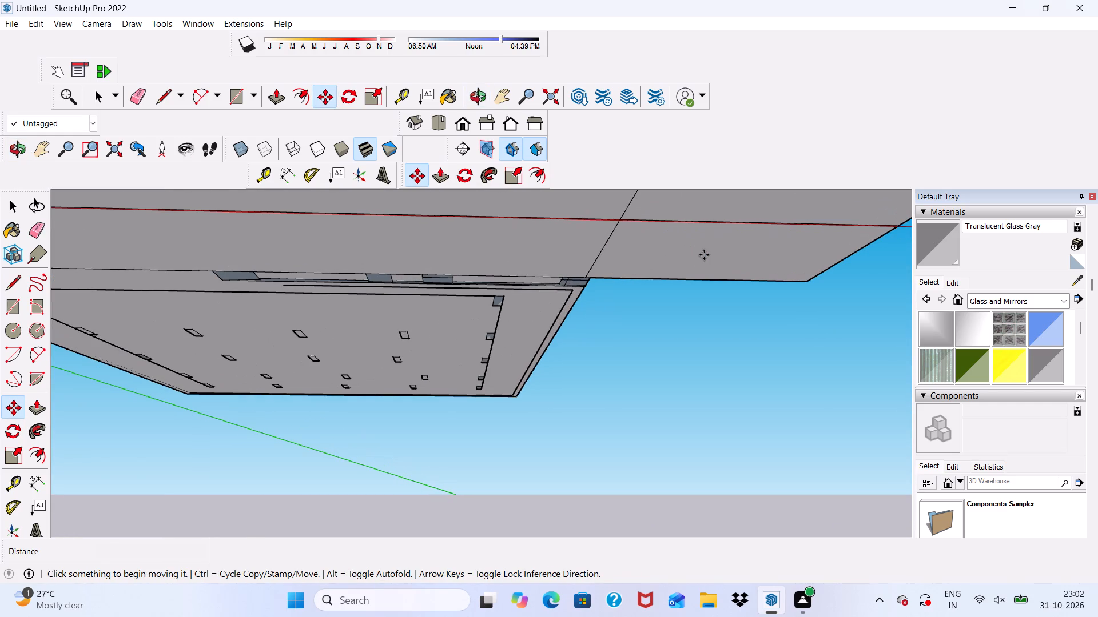
pyautogui.press('z')
pyautogui.hotkey('ctrl', 'z')
pyautogui.hotkey('ctrl', 'z')
pyautogui.hotkey('ctrl', 'z')
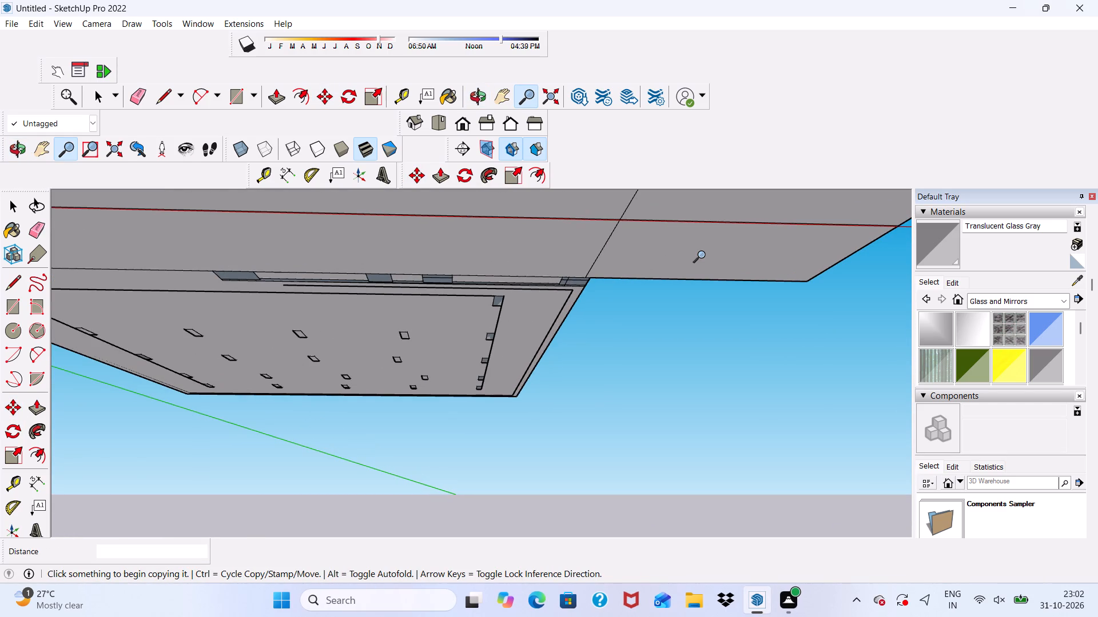
pyautogui.hotkey('ctrl', 'z')
pyautogui.hotkey('ctrl', 'z')
pyautogui.hotkey('ctrl', 'z')
pyautogui.hotkey('ctrl', 'z')
pyautogui.hotkey('ctrl', 'z')
pyautogui.press('space')
pyautogui.hotkey('ctrl', 'z')
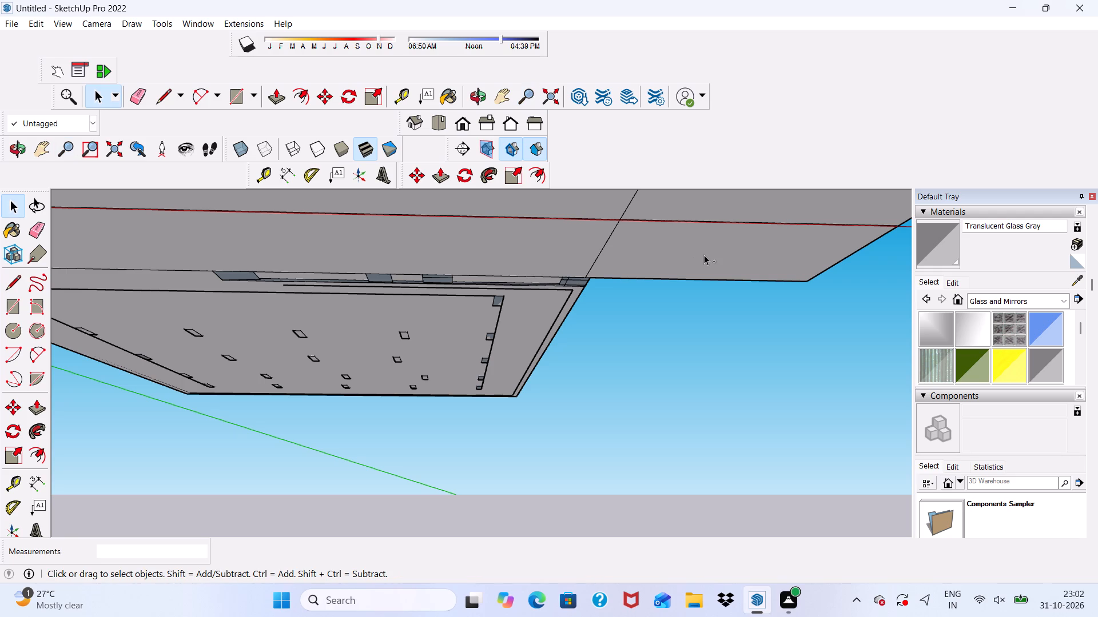
pyautogui.hotkey('ctrl', 'z')
pyautogui.hotkey('ctrl', 'z')
pyautogui.hotkey('ctrl', 'z')
pyautogui.hotkey('ctrl', 'z')
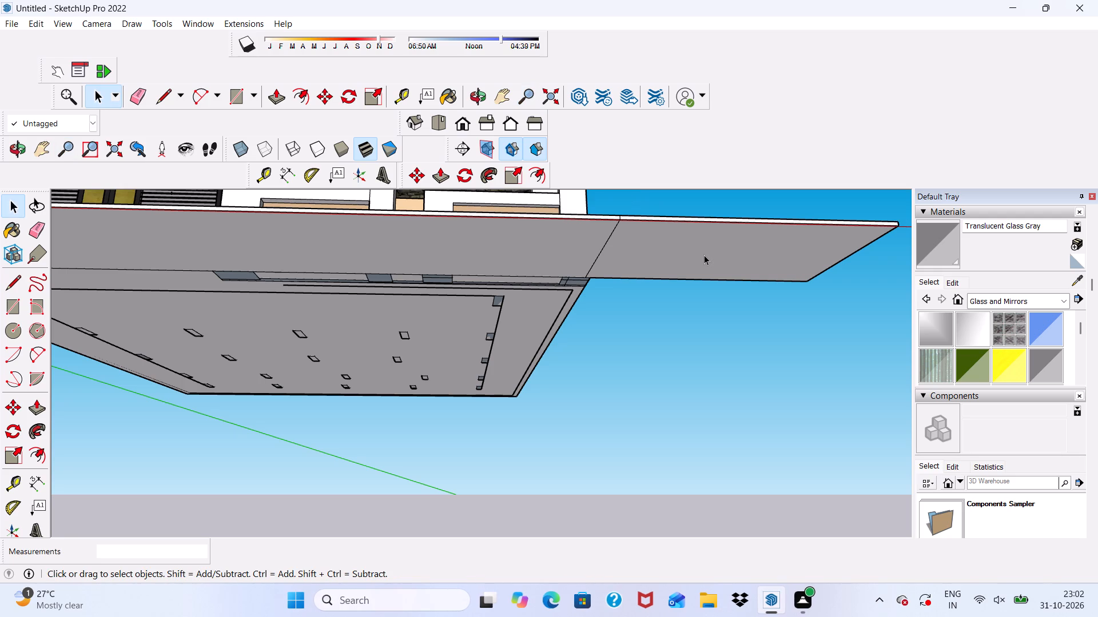
pyautogui.hotkey('ctrl', 'z')
pyautogui.hotkey('ctrl', 'z')
pyautogui.hotkey('ctrl', 'z')
pyautogui.hotkey('ctrl', 'z')
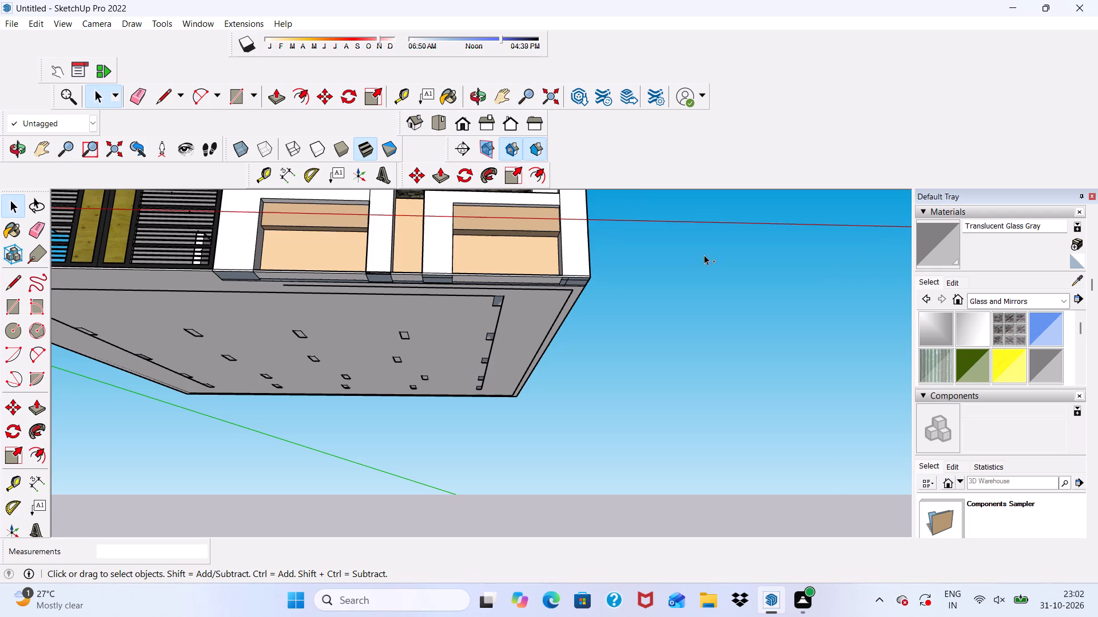
# Paint the ground-level floor behind the gate with the Metal Panel material from the Tile collection.
pyautogui.scroll(-7, 706, 252)
pyautogui.moveTo(616, 287); pyautogui.dragTo(564, 482, button='middle')
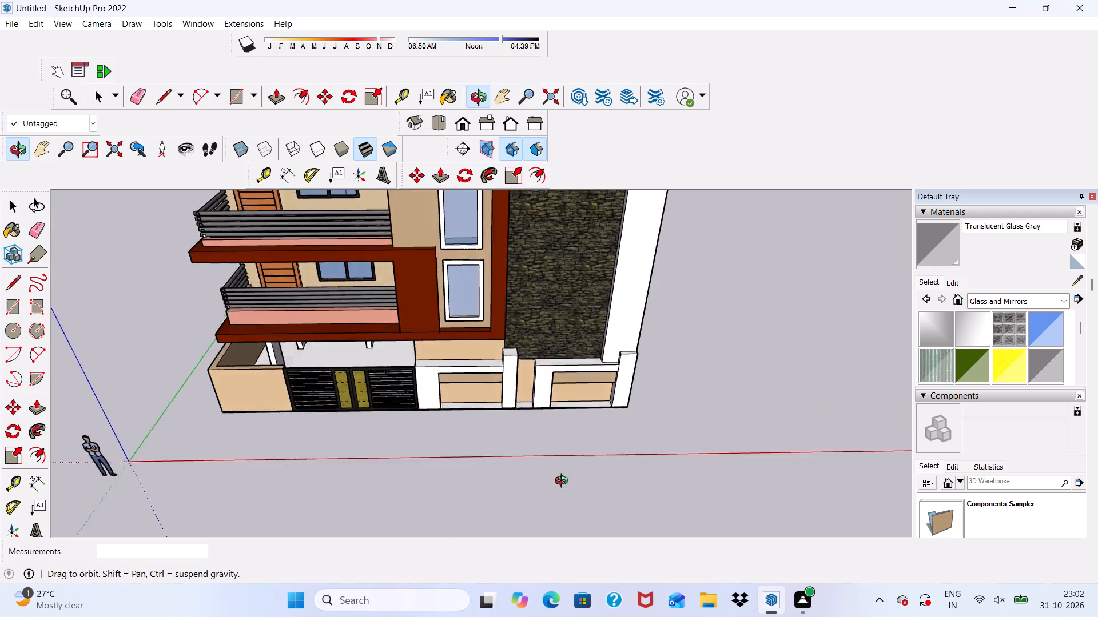
pyautogui.moveTo(564, 482); pyautogui.dragTo(478, 447, button='middle')
pyautogui.scroll(1, 526, 407)
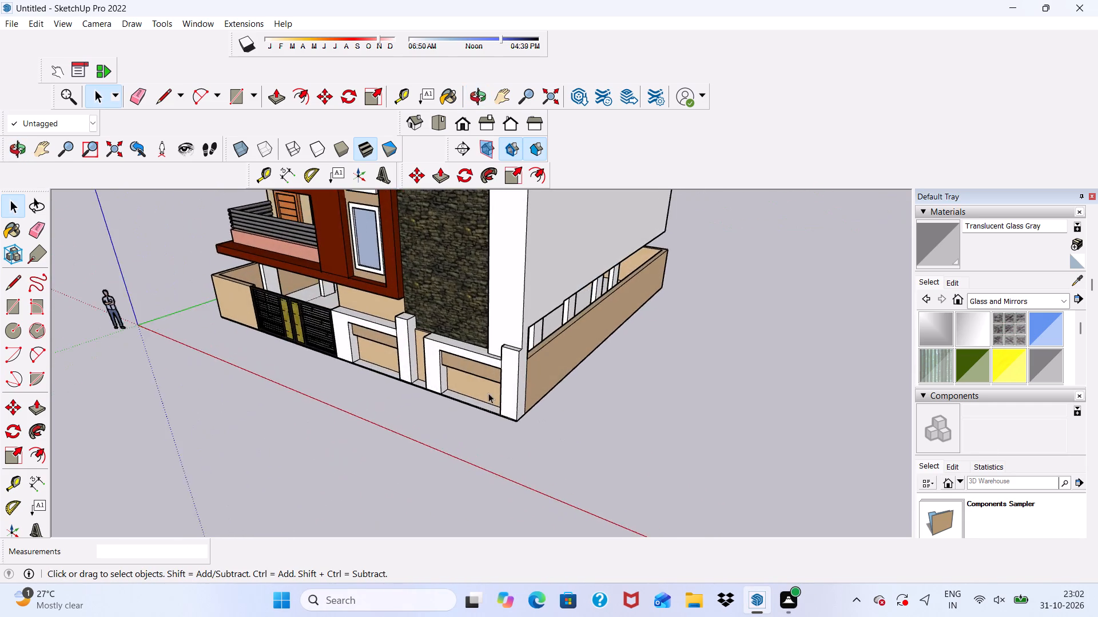
pyautogui.scroll(-5, 490, 400)
pyautogui.scroll(3, 438, 372)
pyautogui.moveTo(438, 368); pyautogui.dragTo(597, 359, button='middle')
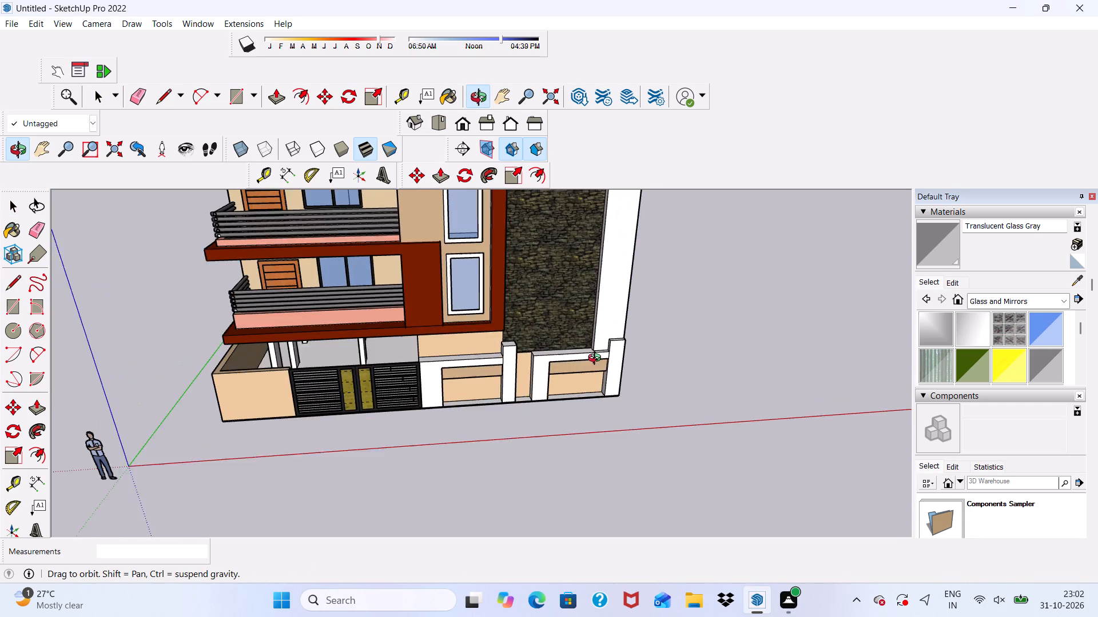
pyautogui.moveTo(597, 359); pyautogui.dragTo(575, 386, button='middle')
pyautogui.scroll(3, 349, 374)
pyautogui.scroll(-2, 375, 379)
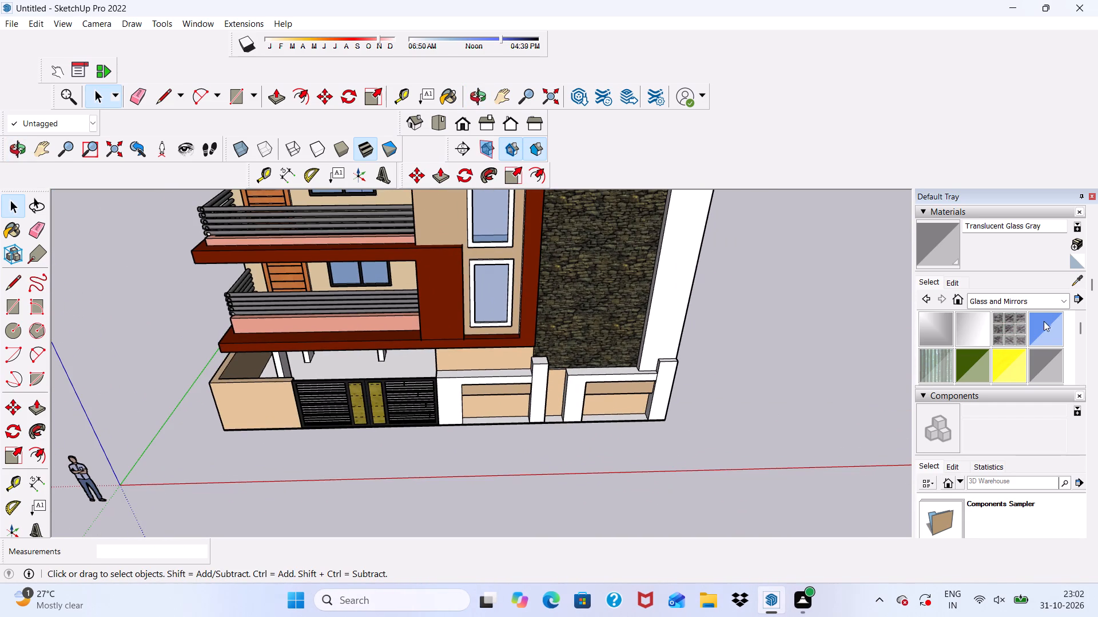
pyautogui.click(1060, 296)
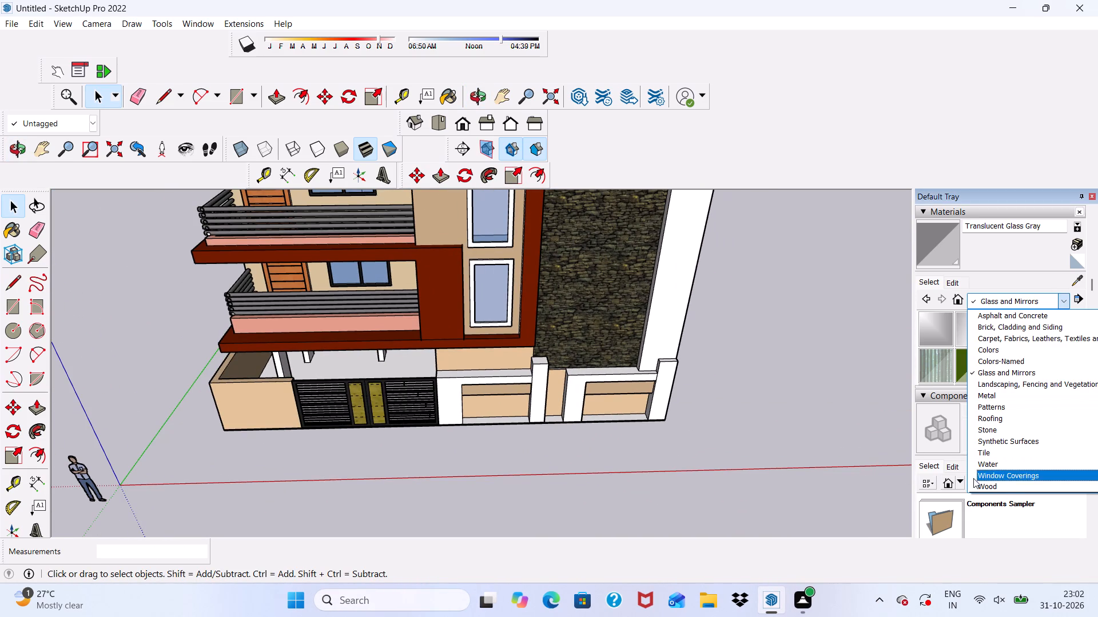
pyautogui.click(982, 452)
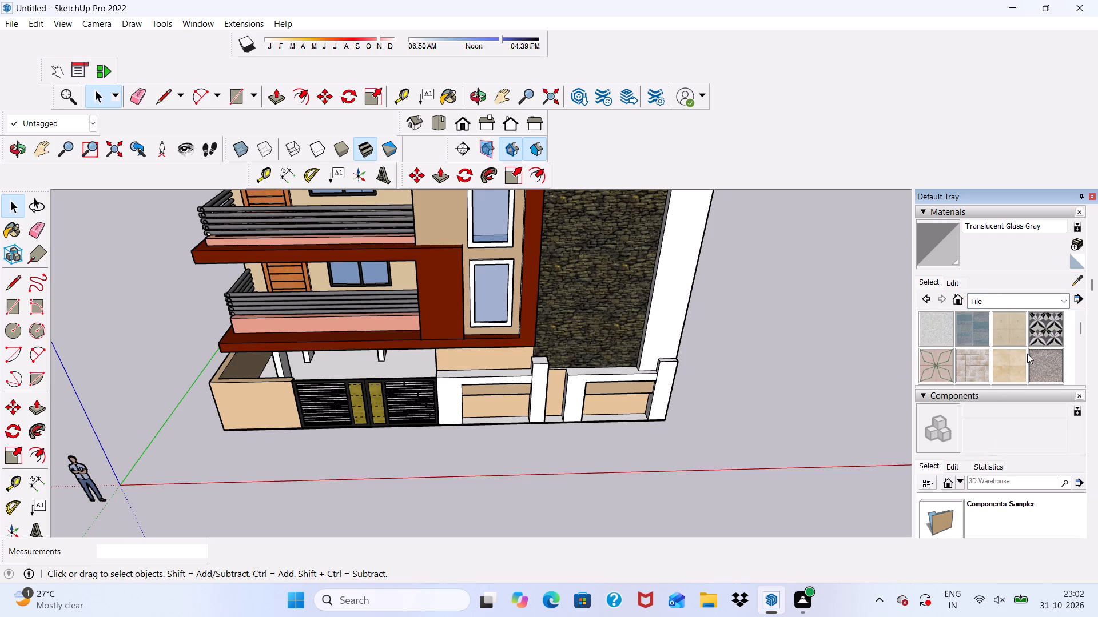
pyautogui.scroll(-2, 1023, 350)
pyautogui.scroll(1, 1026, 350)
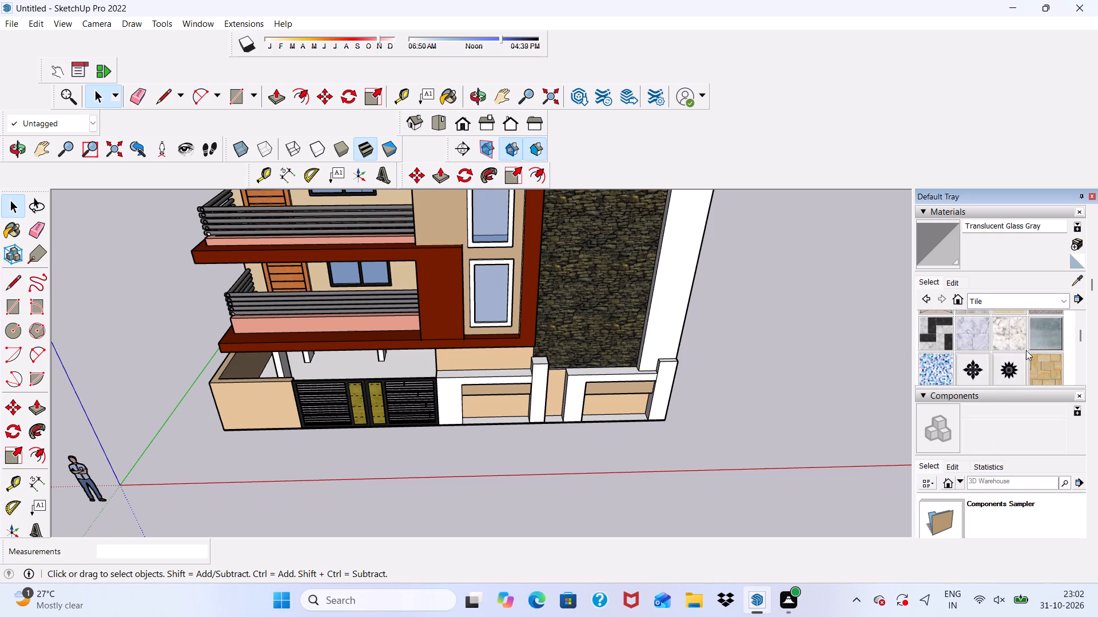
pyautogui.click(1048, 338)
pyautogui.scroll(5, 432, 398)
pyautogui.scroll(-1, 419, 396)
pyautogui.scroll(7, 422, 396)
pyautogui.click(412, 339)
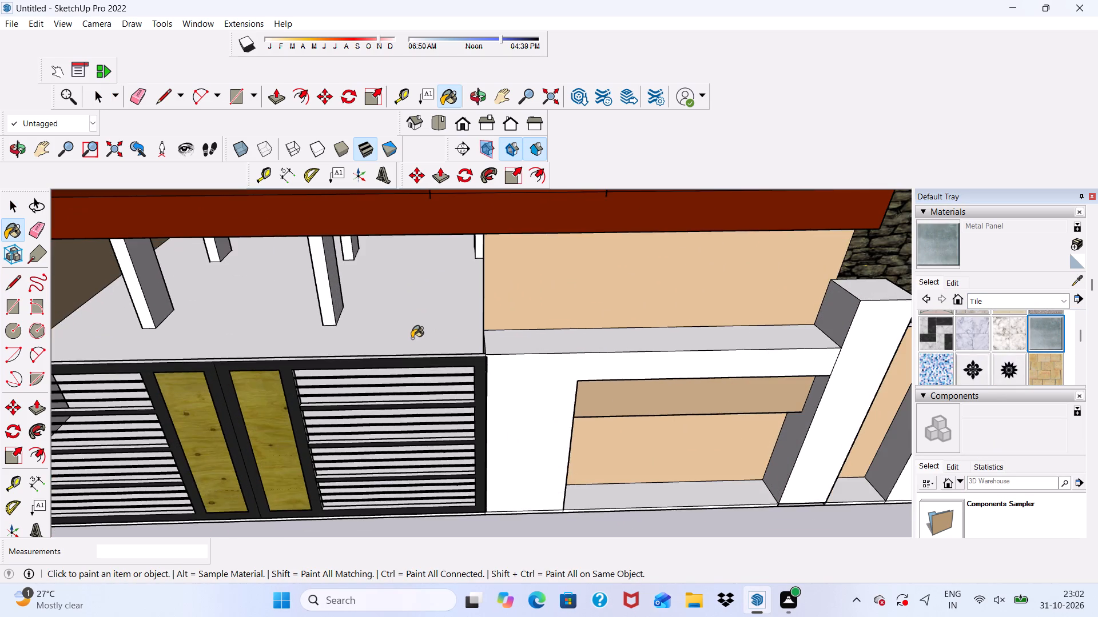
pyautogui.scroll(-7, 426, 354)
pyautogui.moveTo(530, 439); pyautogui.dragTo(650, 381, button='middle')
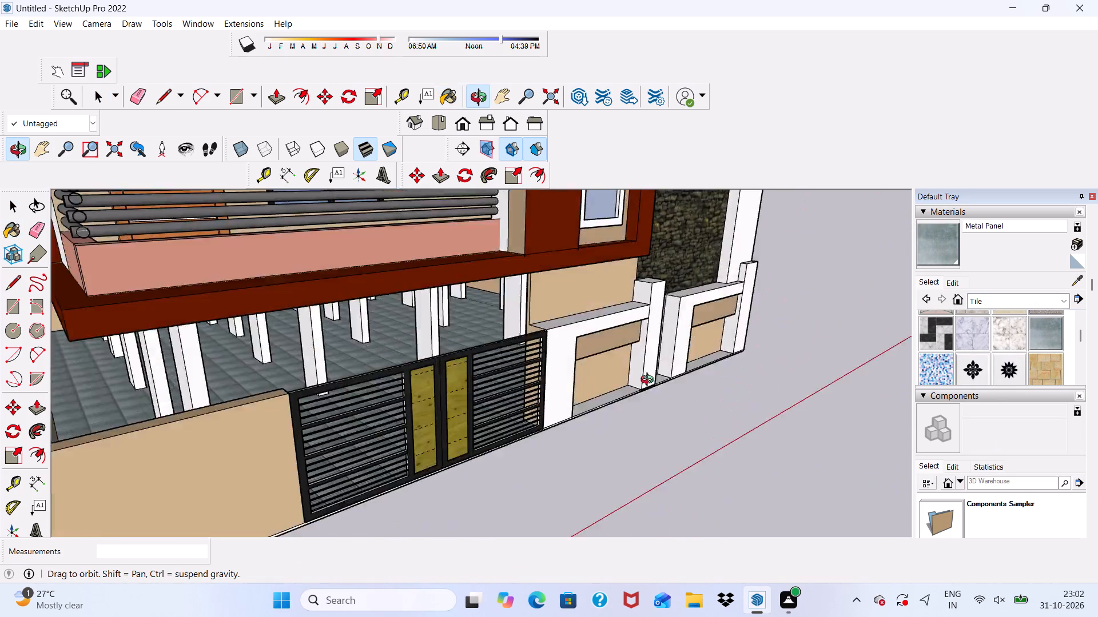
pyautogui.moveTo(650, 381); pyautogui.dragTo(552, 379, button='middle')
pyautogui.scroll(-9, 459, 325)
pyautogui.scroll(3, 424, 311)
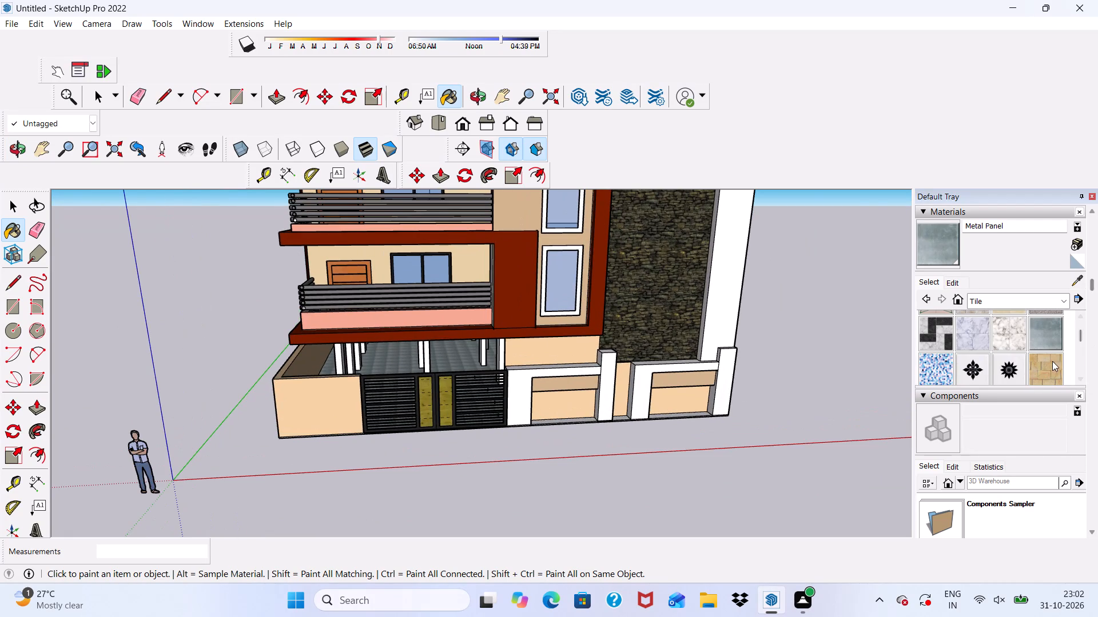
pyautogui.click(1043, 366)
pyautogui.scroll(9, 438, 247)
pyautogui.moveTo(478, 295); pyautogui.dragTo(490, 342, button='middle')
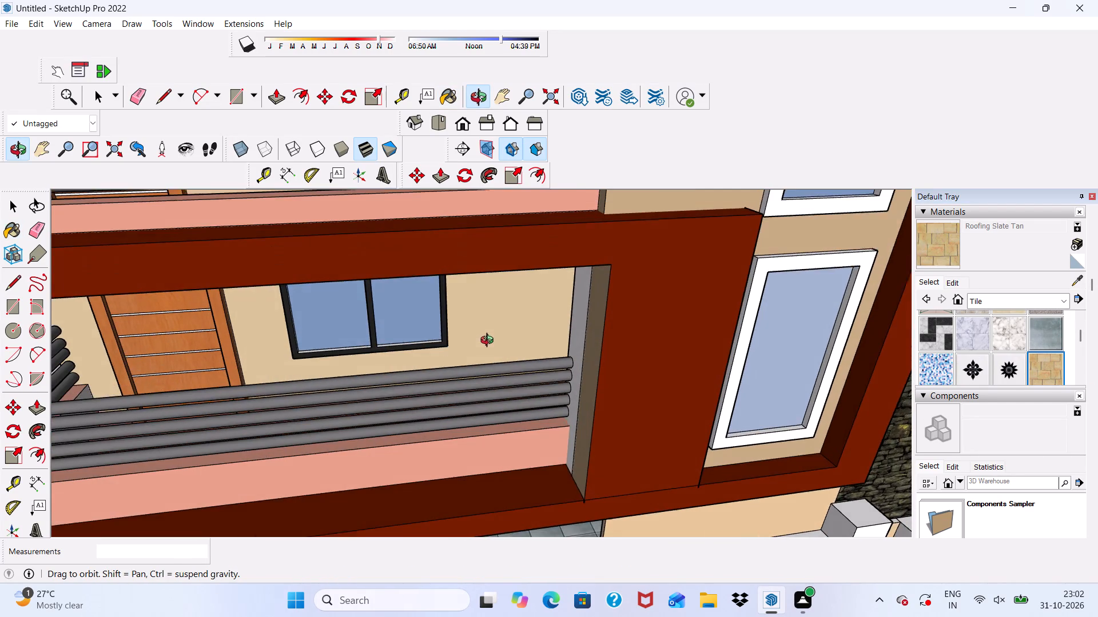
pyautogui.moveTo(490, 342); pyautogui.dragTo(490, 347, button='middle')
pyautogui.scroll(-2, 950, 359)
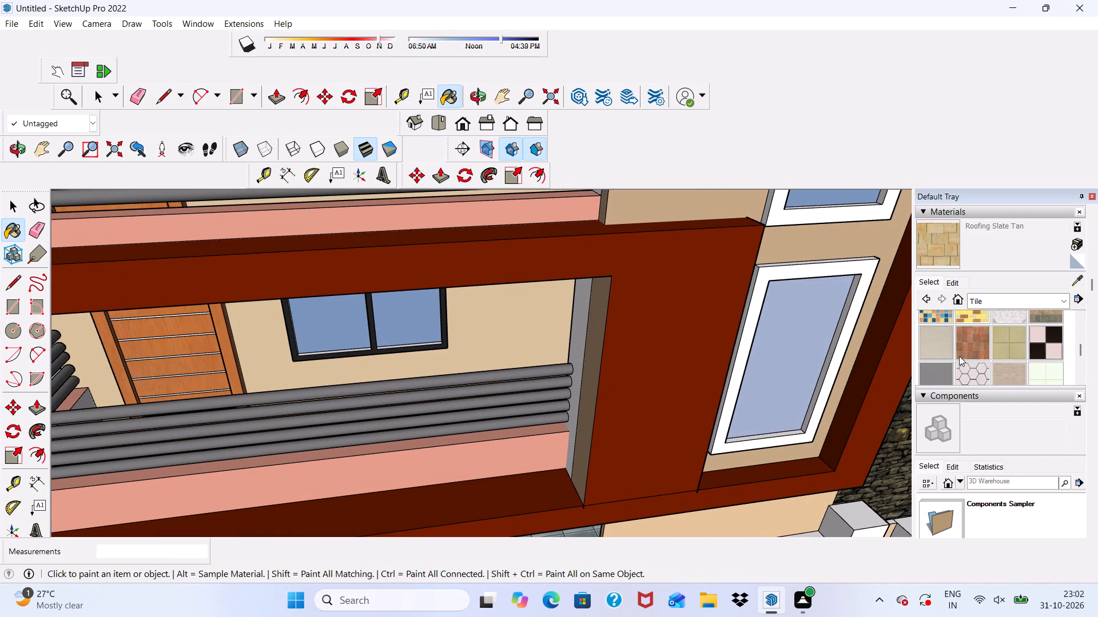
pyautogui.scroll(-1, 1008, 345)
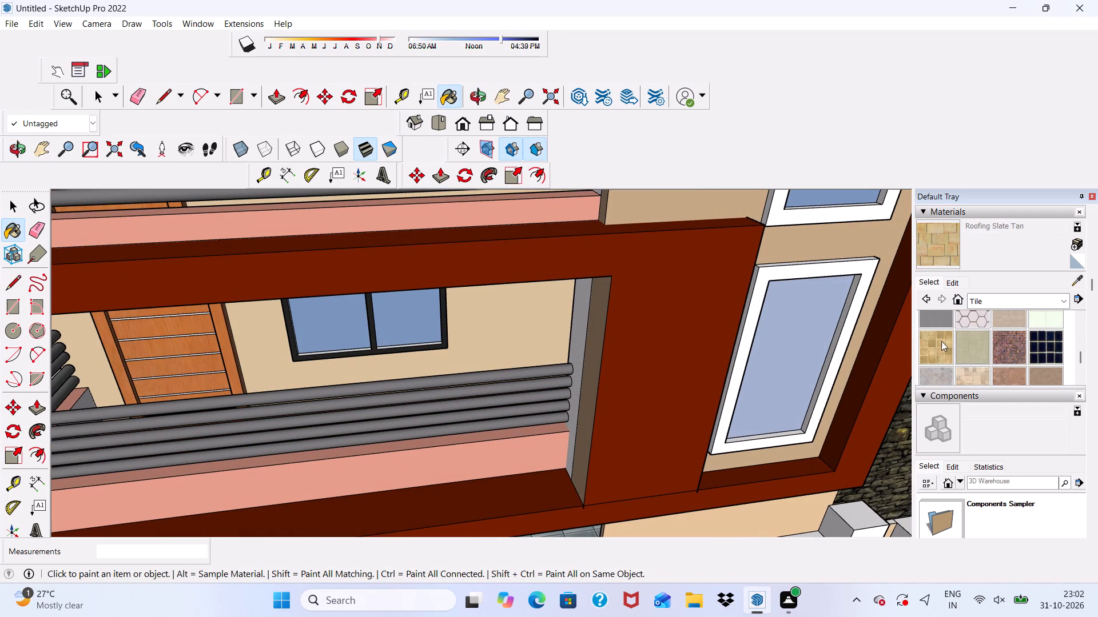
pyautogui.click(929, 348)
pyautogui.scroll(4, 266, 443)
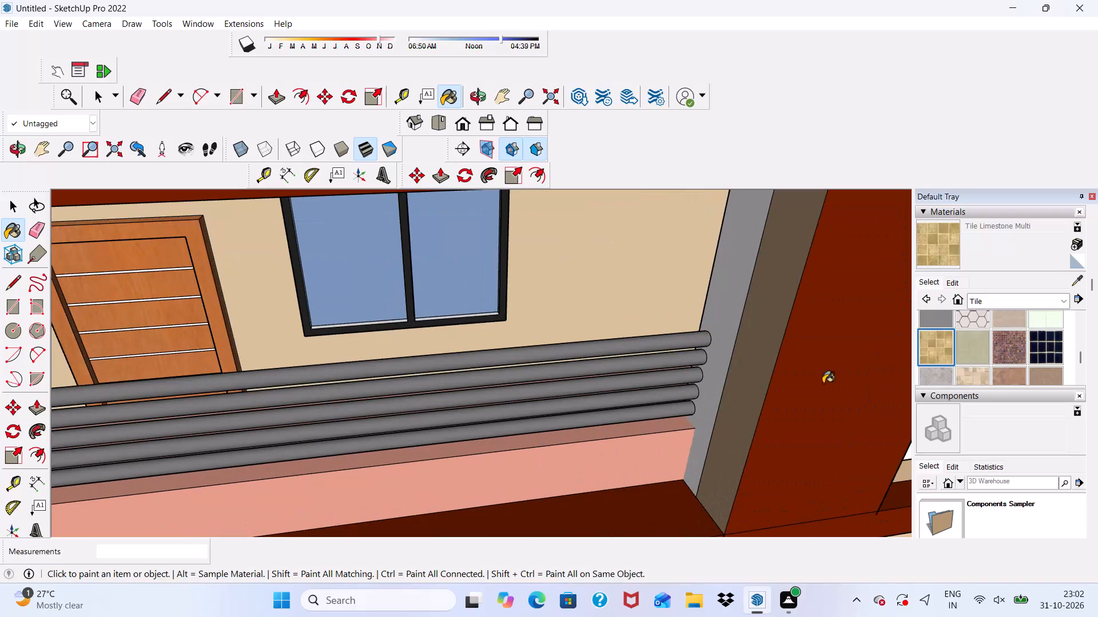
# Paint the lowest balcony's floor with the Wood Square Tile 01 material from the Tile collection.
pyautogui.scroll(-2, 957, 363)
pyautogui.click(1004, 332)
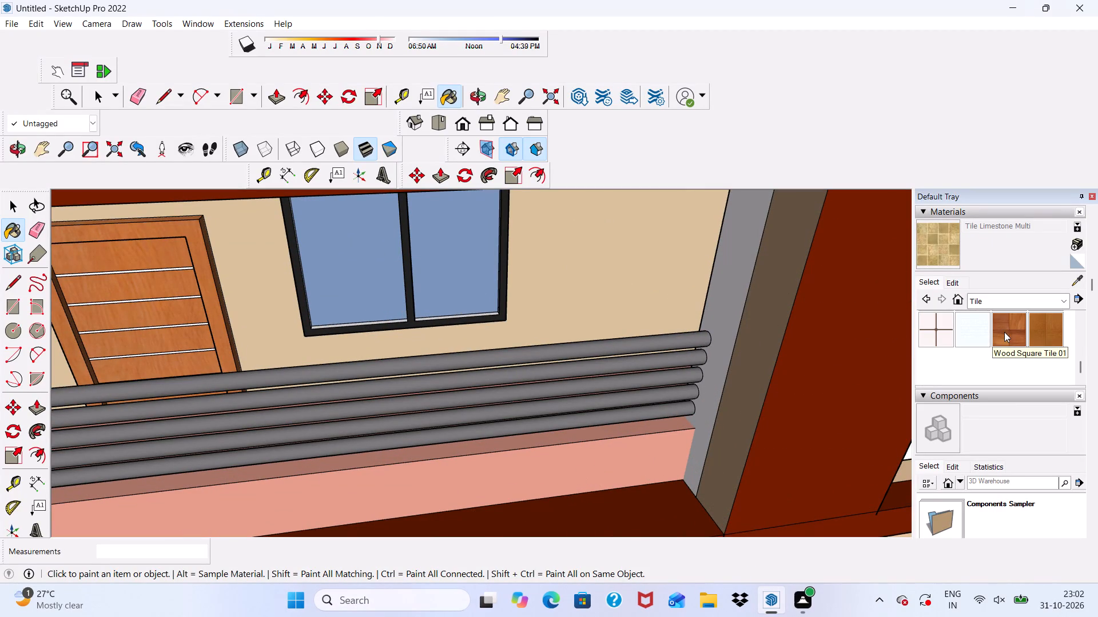
pyautogui.scroll(2, 296, 392)
pyautogui.scroll(-1, 296, 367)
pyautogui.moveTo(298, 366); pyautogui.dragTo(286, 445, button='middle')
pyautogui.scroll(2, 287, 414)
pyautogui.scroll(2, 345, 322)
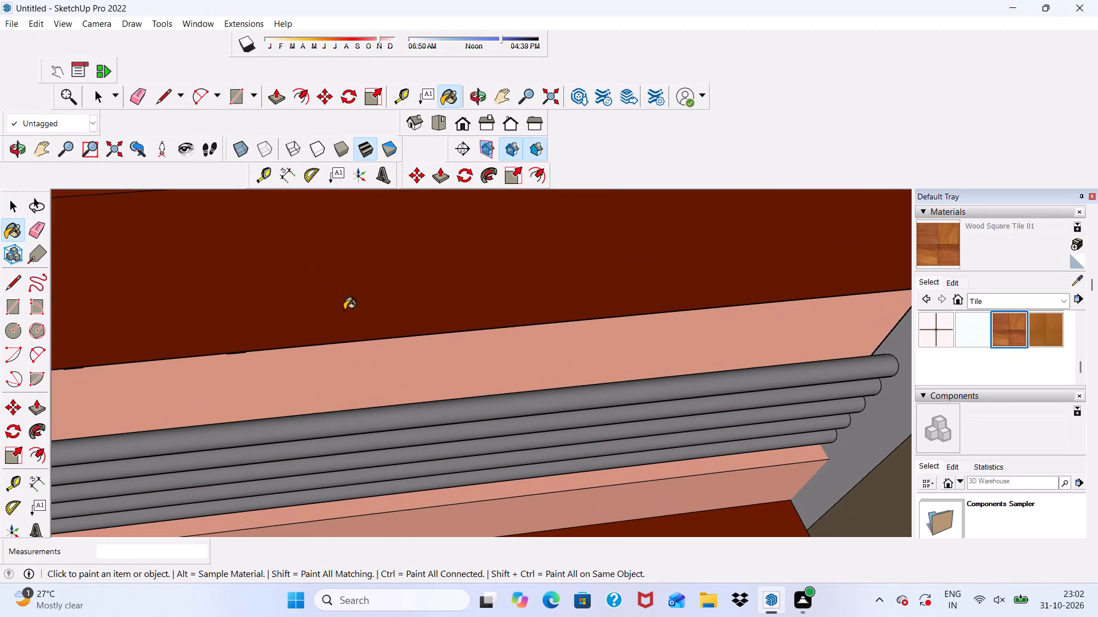
pyautogui.scroll(-3, 375, 125)
pyautogui.moveTo(435, 379); pyautogui.dragTo(427, 348, button='middle')
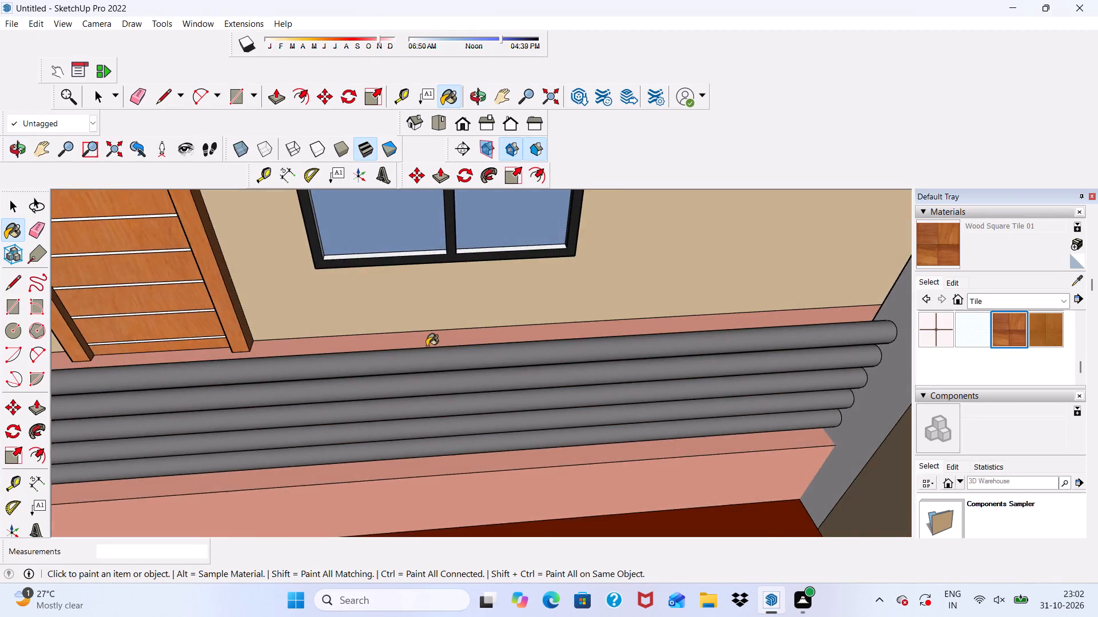
pyautogui.scroll(4, 426, 343)
pyautogui.click(426, 352)
# Paint the floors of the second and third balconies from the bottom with Wood Square Tile 01.
pyautogui.scroll(-19, 434, 319)
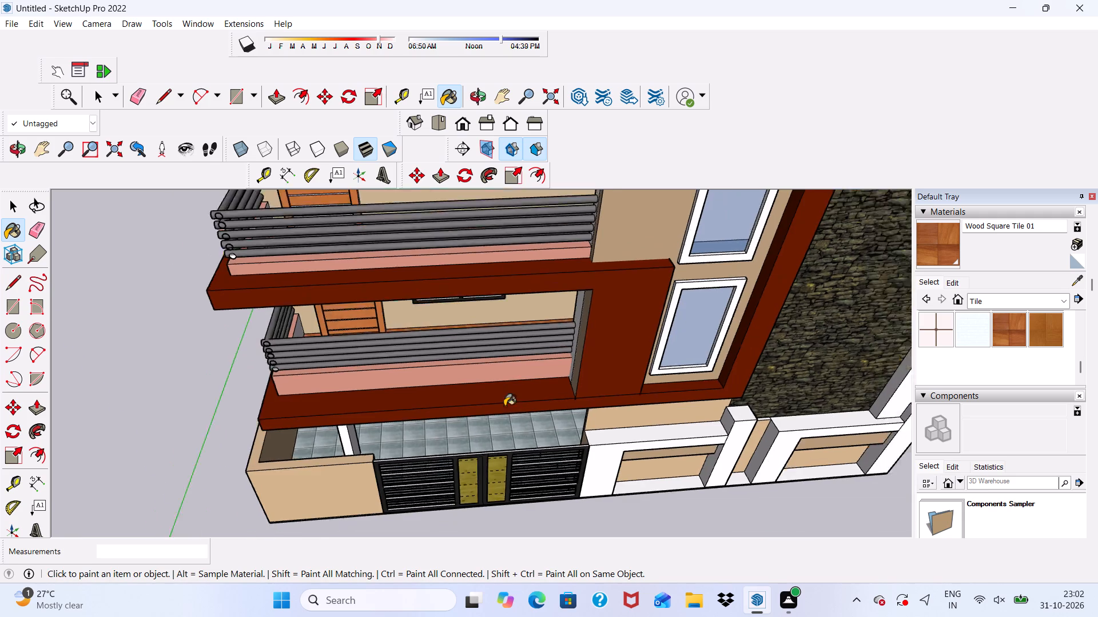
pyautogui.scroll(-2, 504, 406)
pyautogui.scroll(5, 409, 297)
pyautogui.moveTo(421, 294); pyautogui.dragTo(439, 320, button='middle')
pyautogui.scroll(4, 439, 320)
pyautogui.click(441, 318)
pyautogui.scroll(-10, 442, 318)
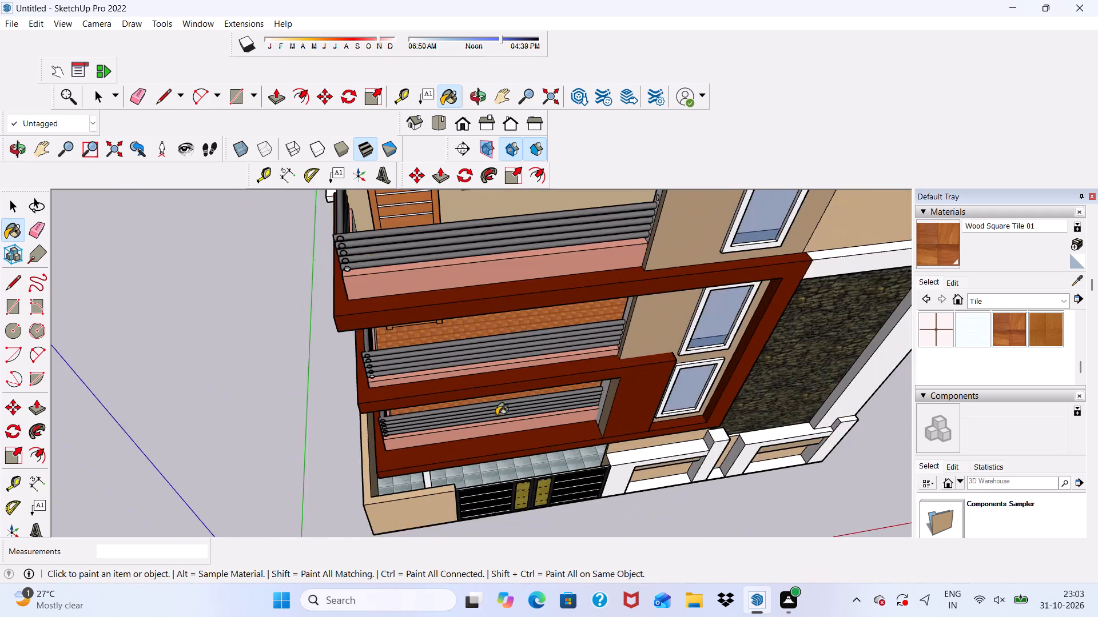
pyautogui.scroll(11, 486, 266)
pyautogui.click(514, 236)
# Paint the floors of the three uppermost balconies, starting with the white-slab balcony, with Wood Square Tile 01.
pyautogui.scroll(-4, 516, 225)
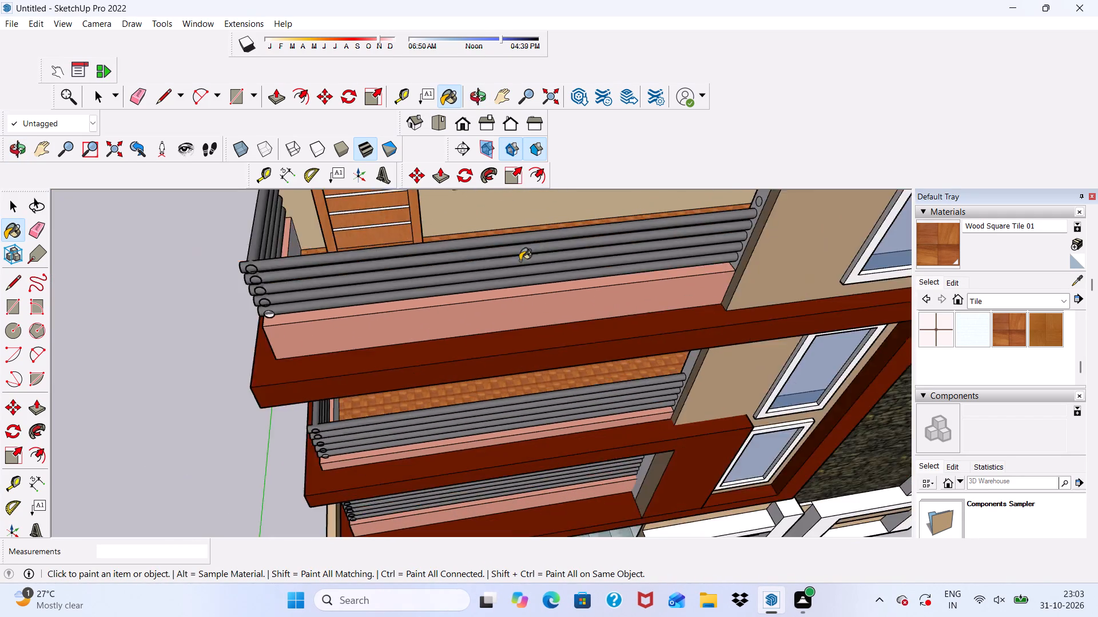
pyautogui.scroll(-15, 520, 261)
pyautogui.scroll(9, 500, 308)
pyautogui.click(502, 295)
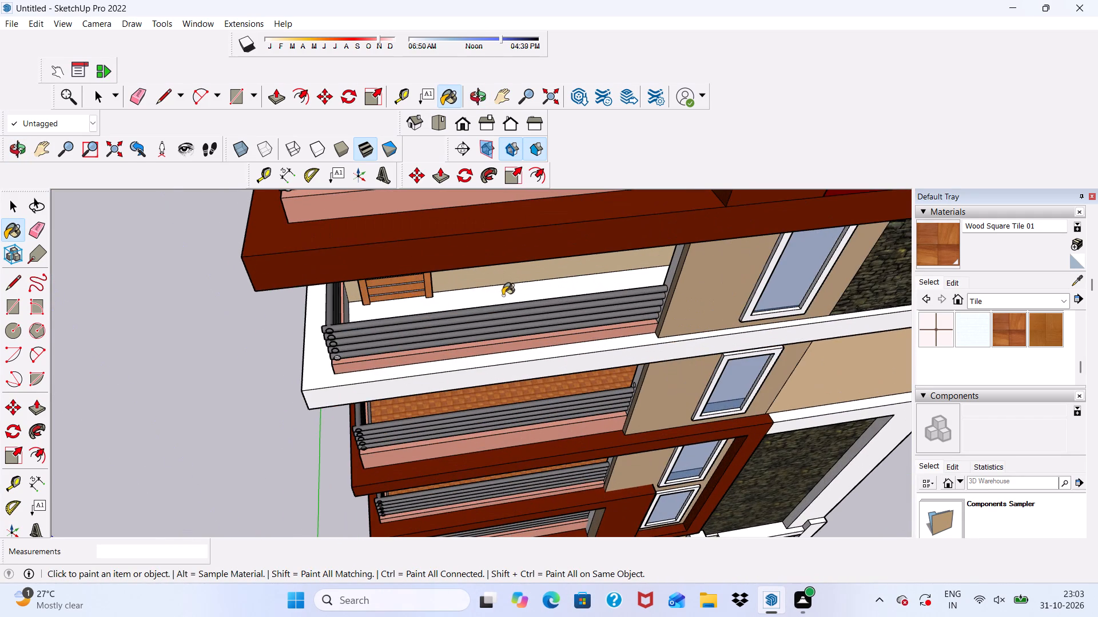
pyautogui.scroll(-11, 503, 295)
pyautogui.scroll(17, 502, 268)
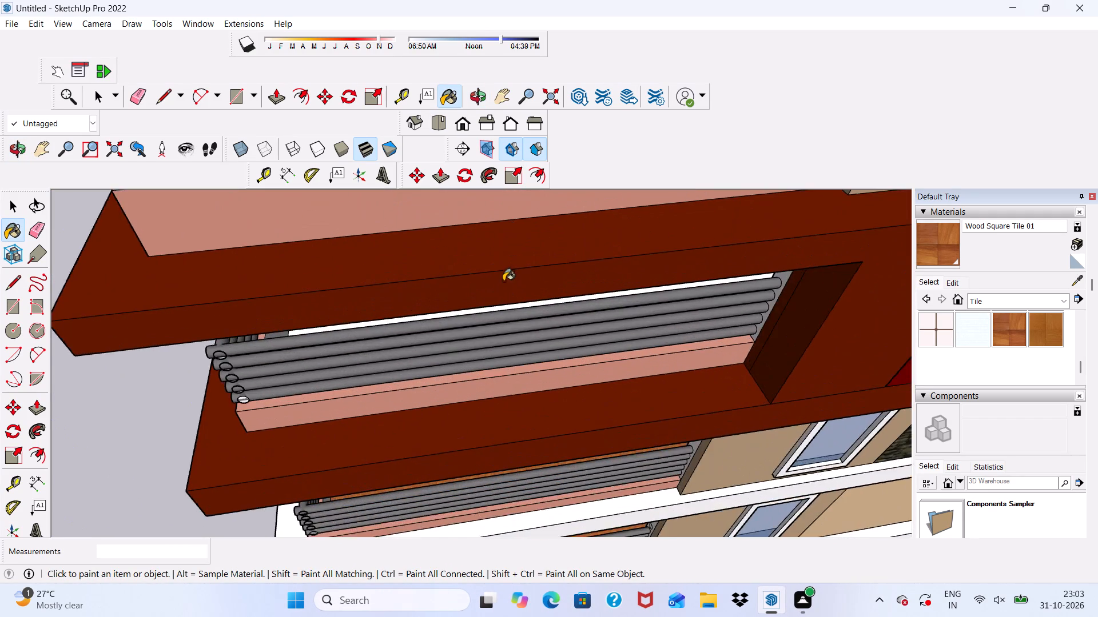
pyautogui.scroll(12, 503, 281)
pyautogui.click(498, 292)
pyautogui.scroll(-16, 499, 322)
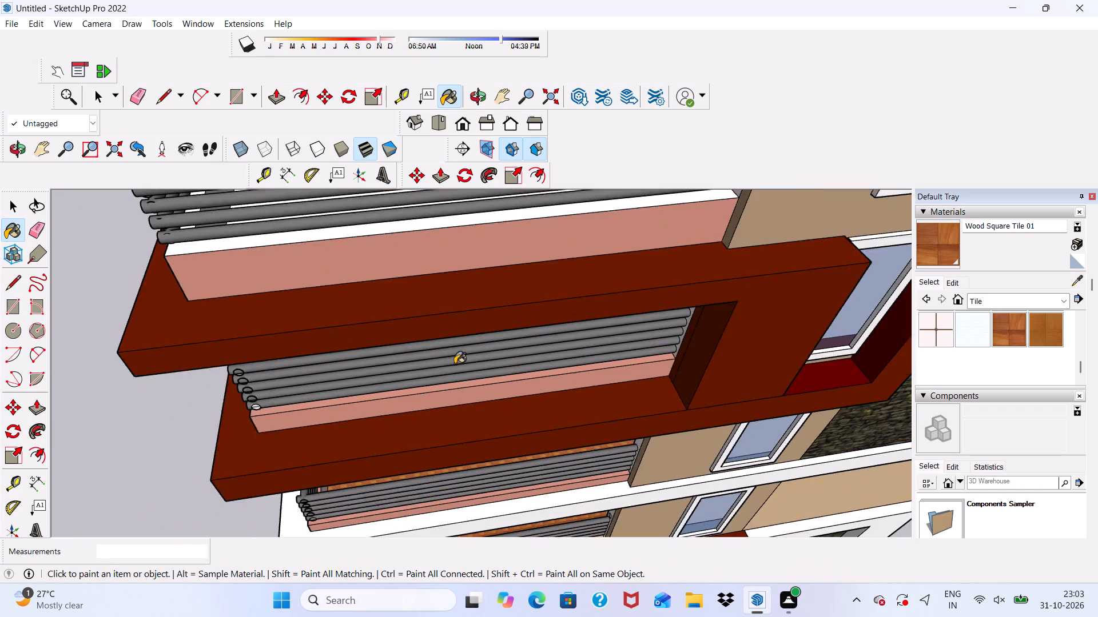
pyautogui.scroll(-5, 455, 364)
pyautogui.scroll(15, 457, 245)
pyautogui.click(468, 278)
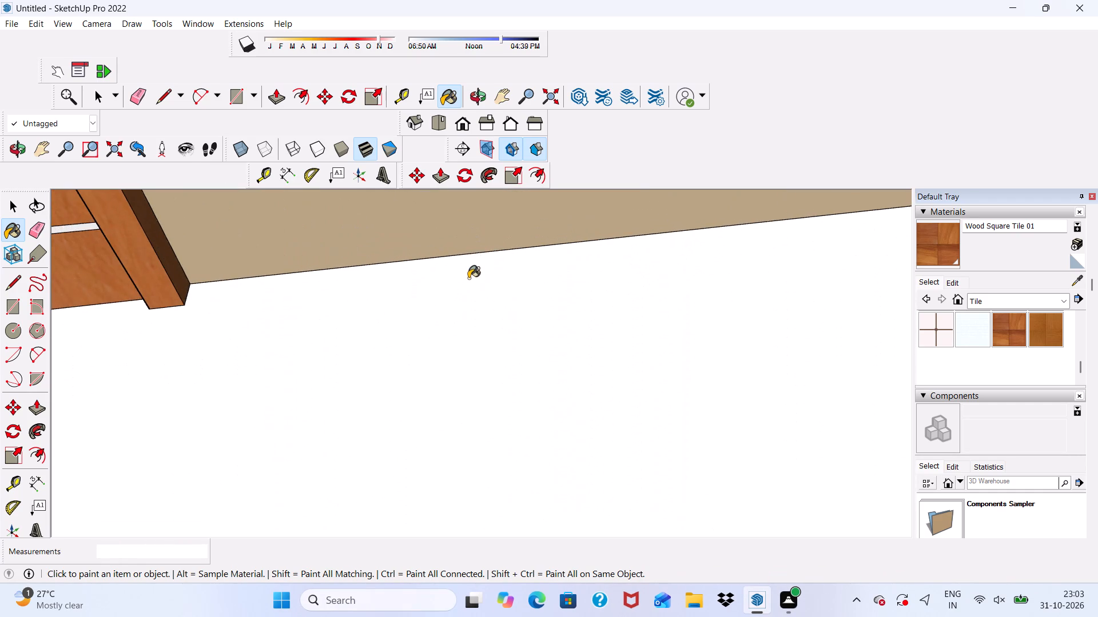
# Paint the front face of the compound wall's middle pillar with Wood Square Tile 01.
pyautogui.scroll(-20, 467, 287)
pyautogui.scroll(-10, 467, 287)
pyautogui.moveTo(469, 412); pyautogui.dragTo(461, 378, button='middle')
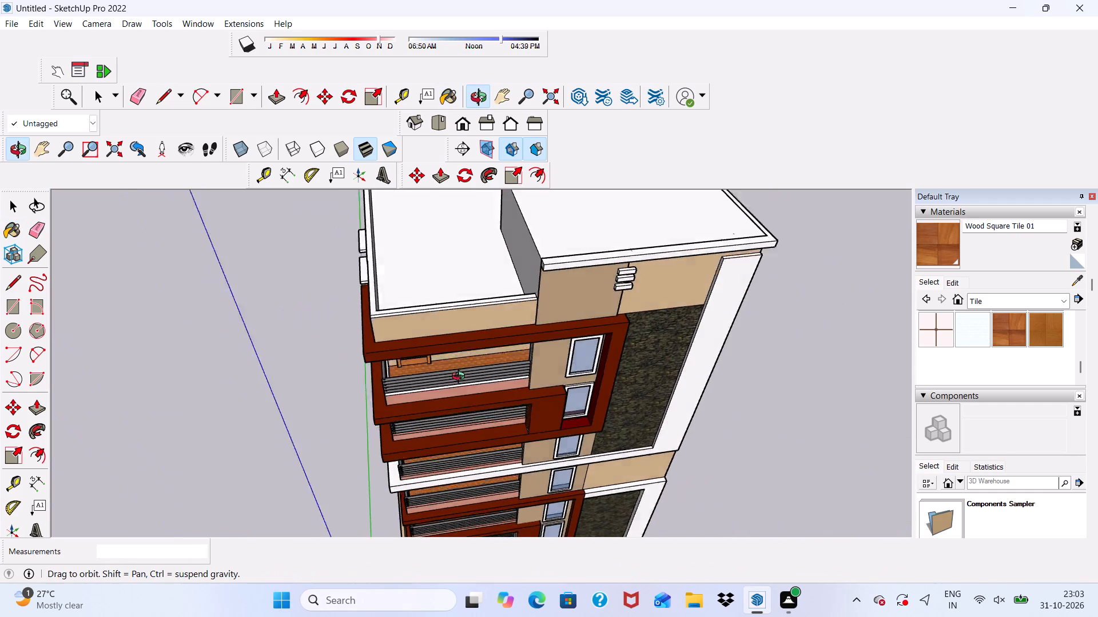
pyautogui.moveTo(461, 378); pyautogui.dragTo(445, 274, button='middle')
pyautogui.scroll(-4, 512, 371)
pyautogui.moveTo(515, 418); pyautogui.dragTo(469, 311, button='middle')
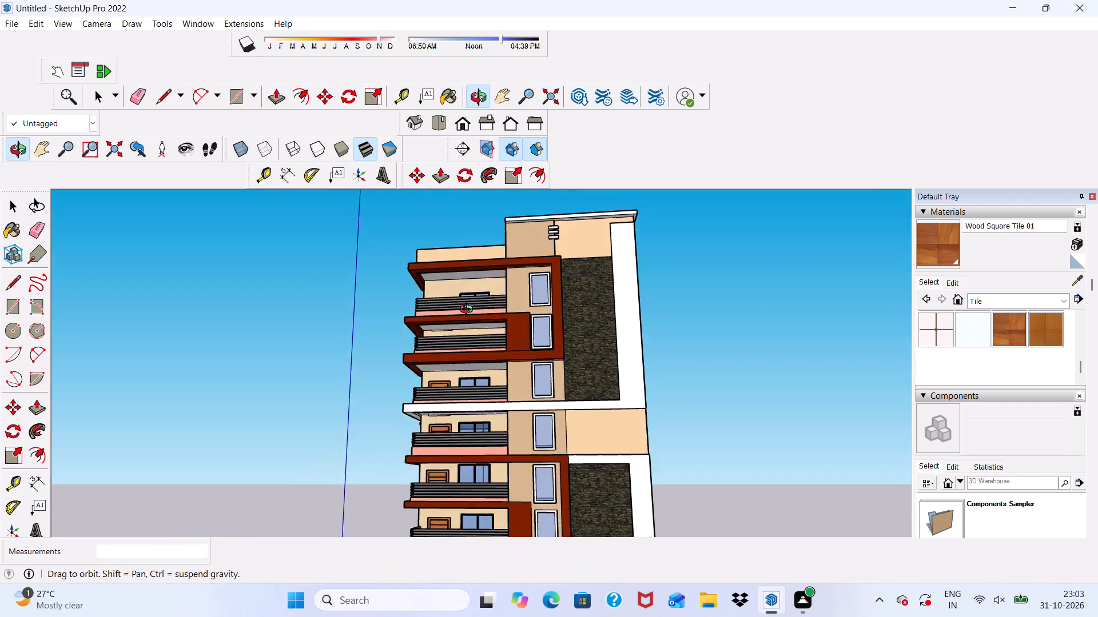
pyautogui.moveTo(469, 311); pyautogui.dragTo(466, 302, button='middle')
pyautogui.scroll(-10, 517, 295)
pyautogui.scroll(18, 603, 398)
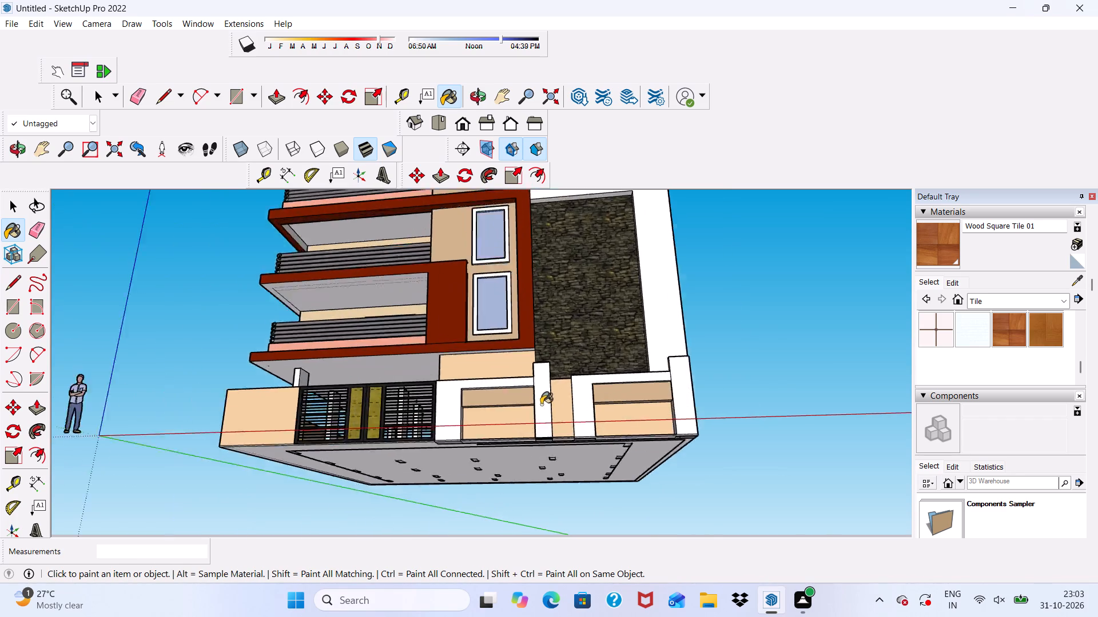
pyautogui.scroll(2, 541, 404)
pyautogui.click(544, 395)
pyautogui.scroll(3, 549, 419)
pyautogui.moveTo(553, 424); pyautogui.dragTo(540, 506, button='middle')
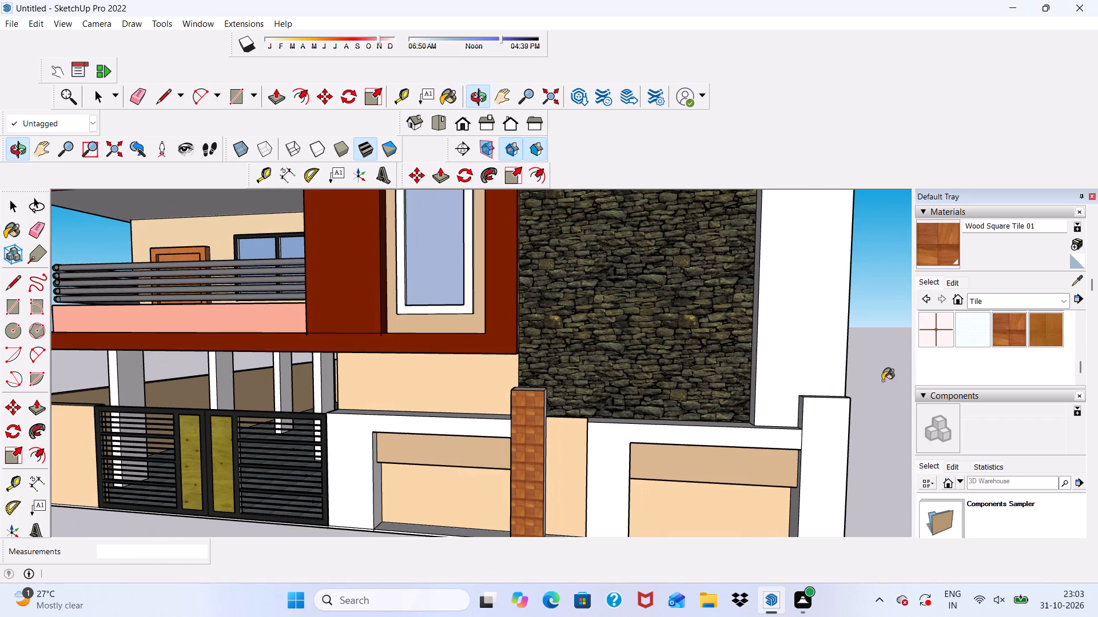
# Paint the compound wall's middle pillar, on its front, sides and top, with Wood Cherry Original from the Wood collection.
pyautogui.click(1059, 299)
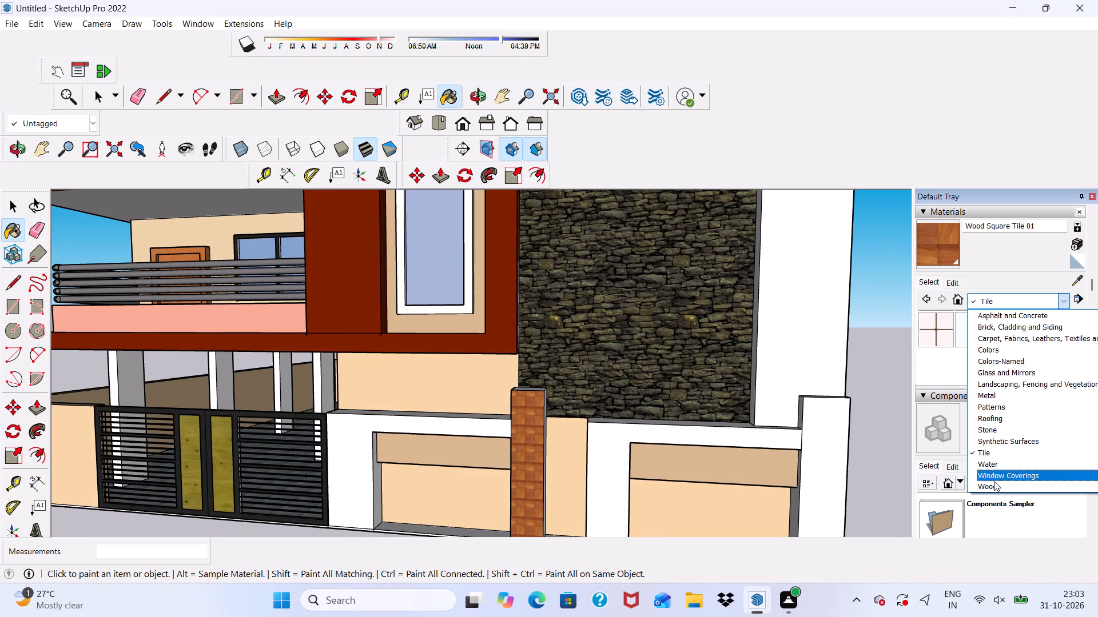
pyautogui.click(994, 482)
pyautogui.click(1005, 362)
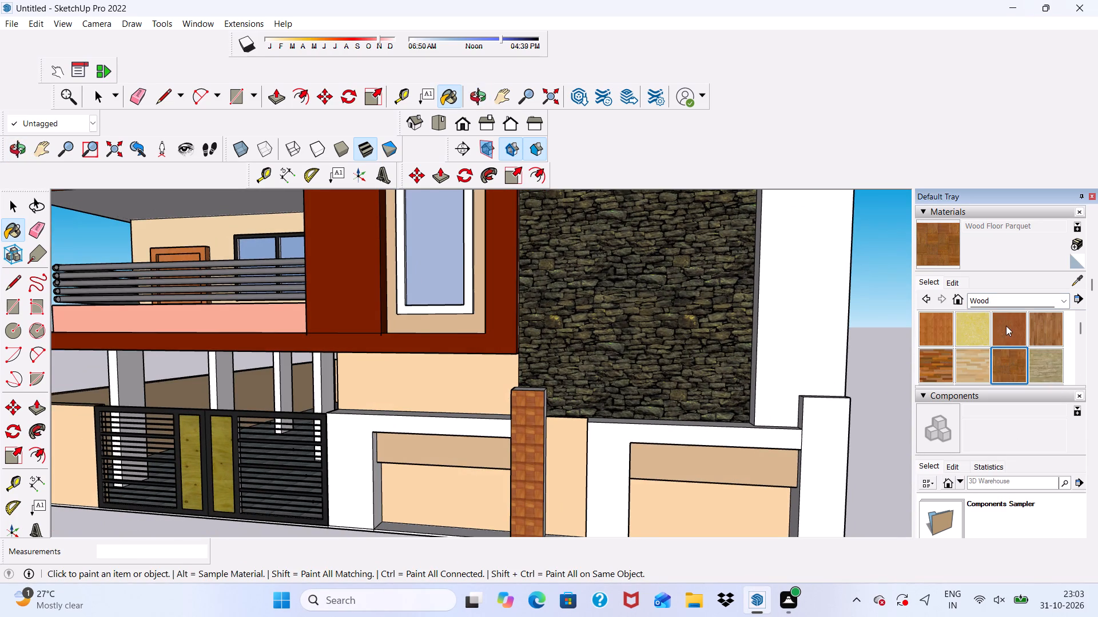
pyautogui.click(1006, 326)
pyautogui.scroll(5, 512, 517)
pyautogui.click(548, 416)
pyautogui.scroll(5, 548, 416)
pyautogui.moveTo(552, 414); pyautogui.dragTo(528, 440, button='middle')
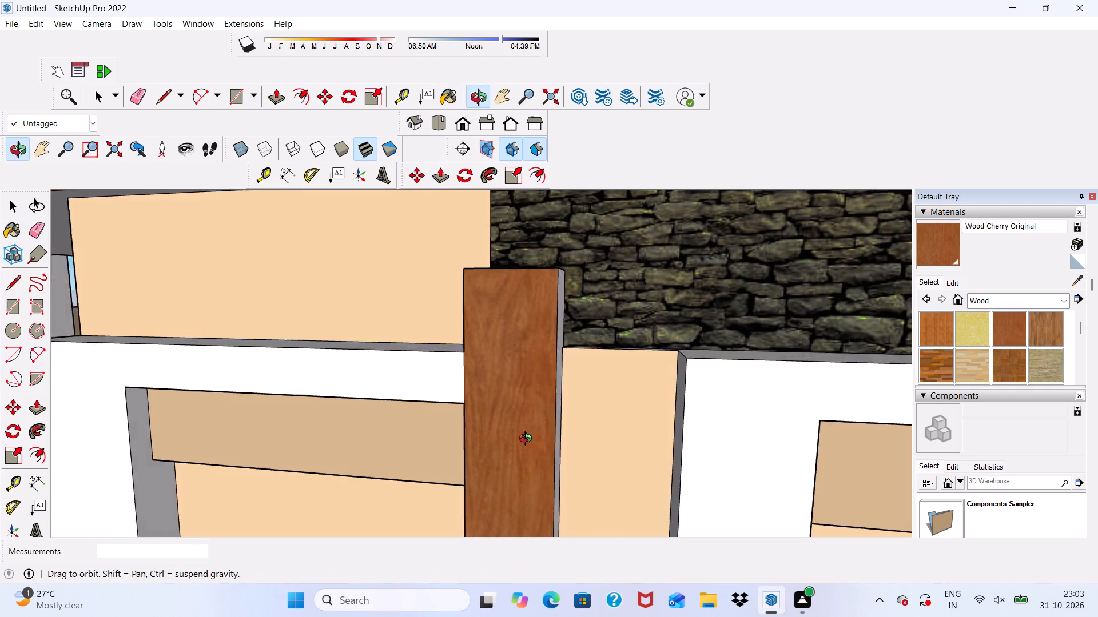
pyautogui.moveTo(528, 440); pyautogui.dragTo(504, 453, button='middle')
pyautogui.scroll(3, 534, 414)
pyautogui.click(544, 407)
pyautogui.moveTo(528, 404); pyautogui.dragTo(706, 411, button='middle')
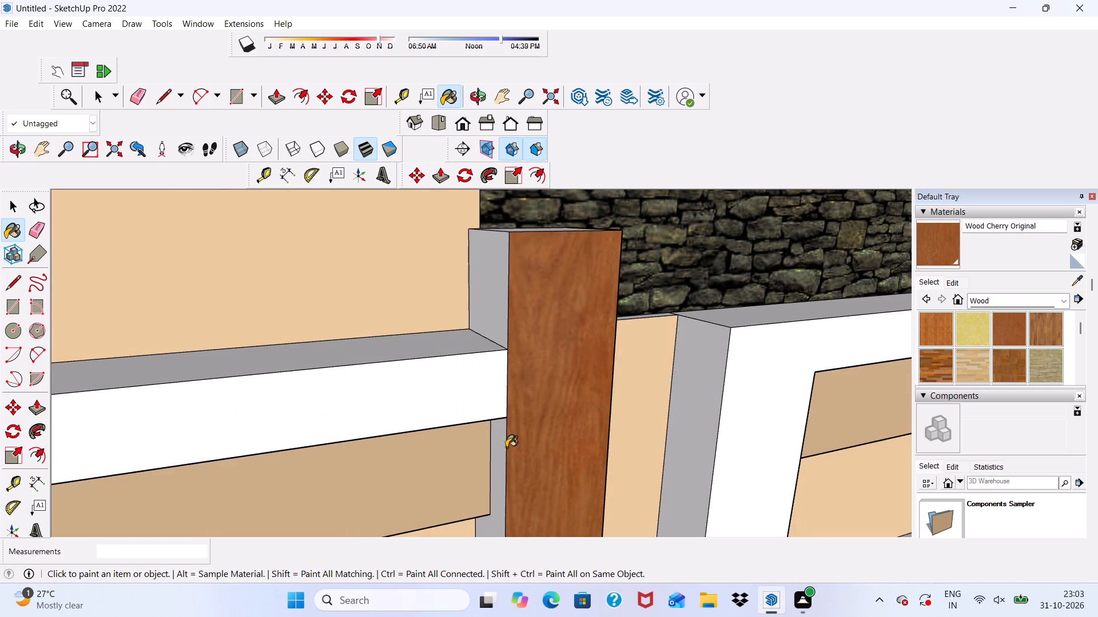
pyautogui.click(496, 456)
pyautogui.click(496, 321)
pyautogui.moveTo(497, 314); pyautogui.dragTo(519, 366, button='middle')
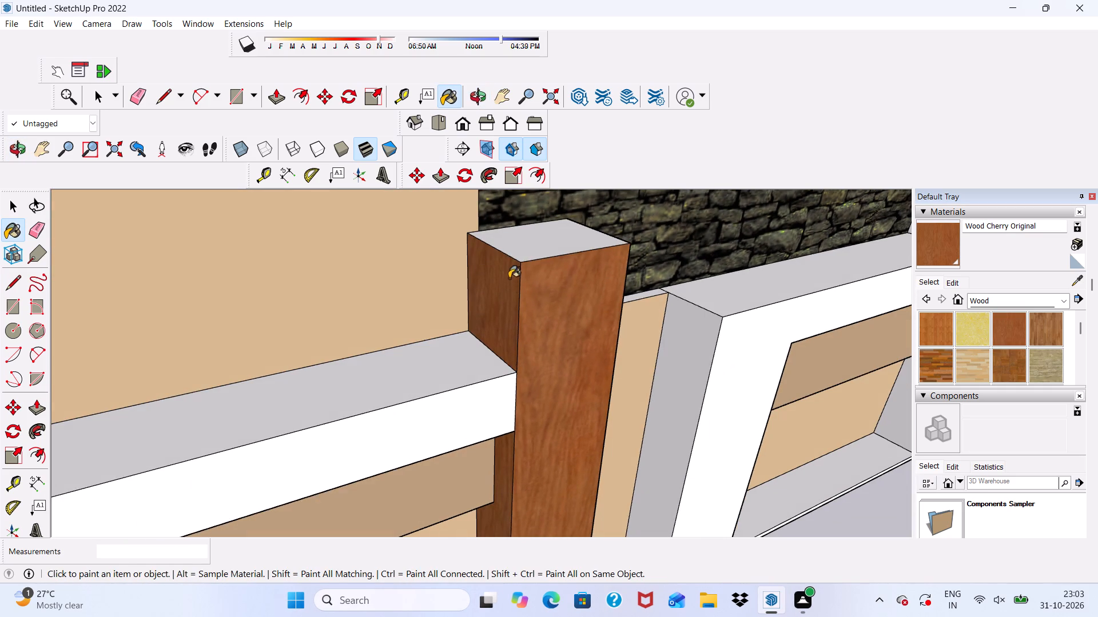
pyautogui.click(522, 258)
# Paint the front, upper inner side and top of the compound wall's end pillar with Wood Cherry Original.
pyautogui.scroll(-7, 524, 263)
pyautogui.moveTo(532, 327); pyautogui.dragTo(396, 278, button='middle')
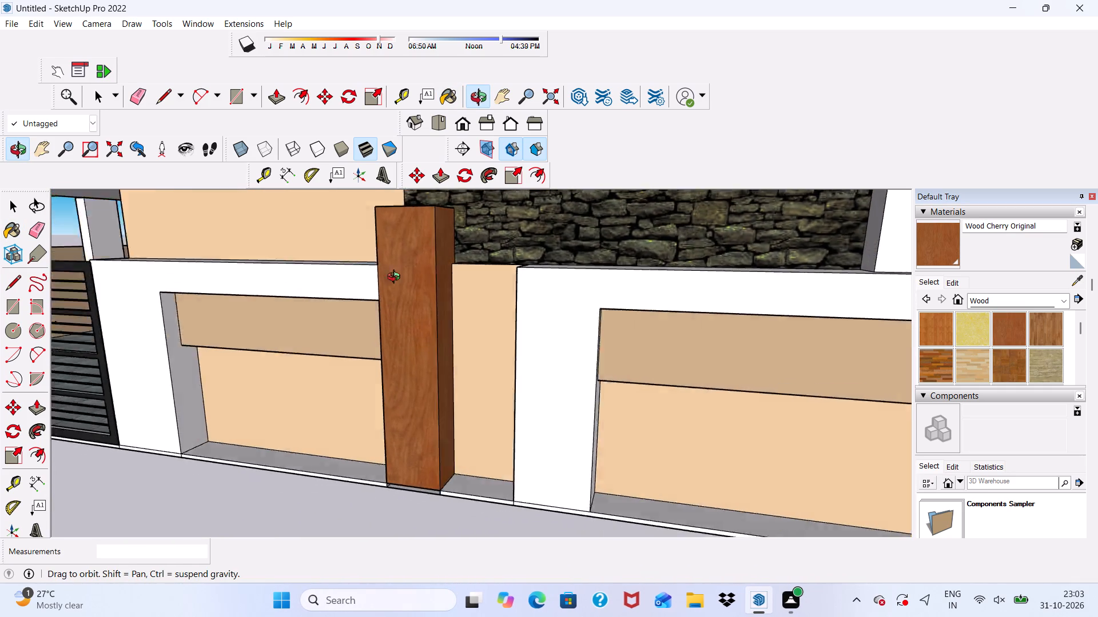
pyautogui.moveTo(396, 278); pyautogui.dragTo(416, 301, button='middle')
pyautogui.scroll(-9, 338, 311)
pyautogui.scroll(4, 614, 338)
pyautogui.click(642, 320)
pyautogui.scroll(3, 619, 293)
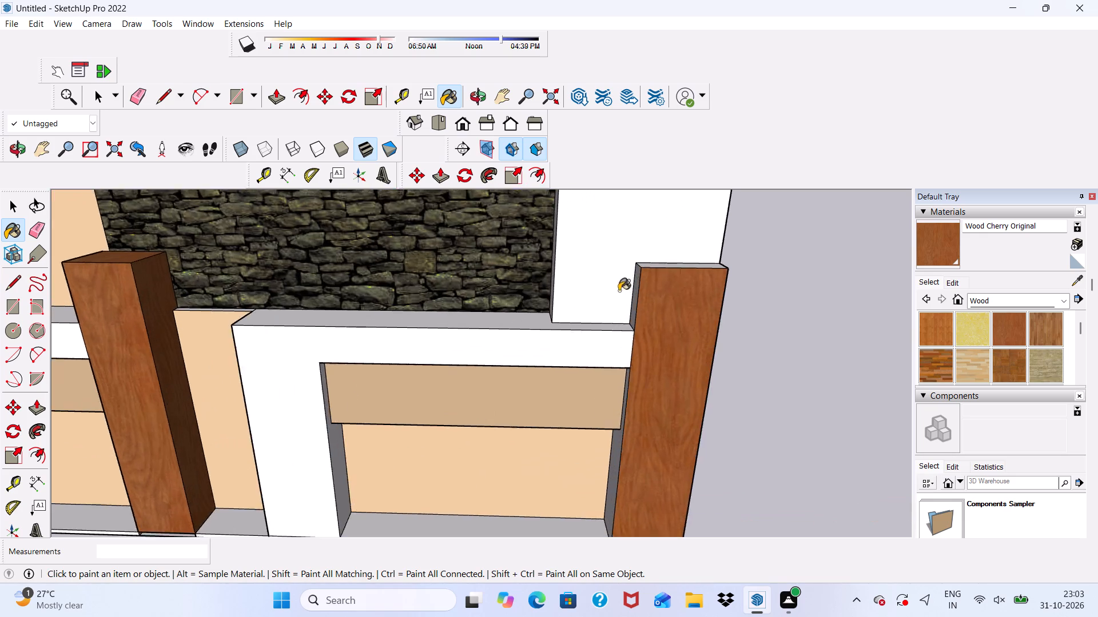
pyautogui.scroll(9, 619, 291)
pyautogui.click(624, 307)
pyautogui.moveTo(638, 306); pyautogui.dragTo(654, 362, button='middle')
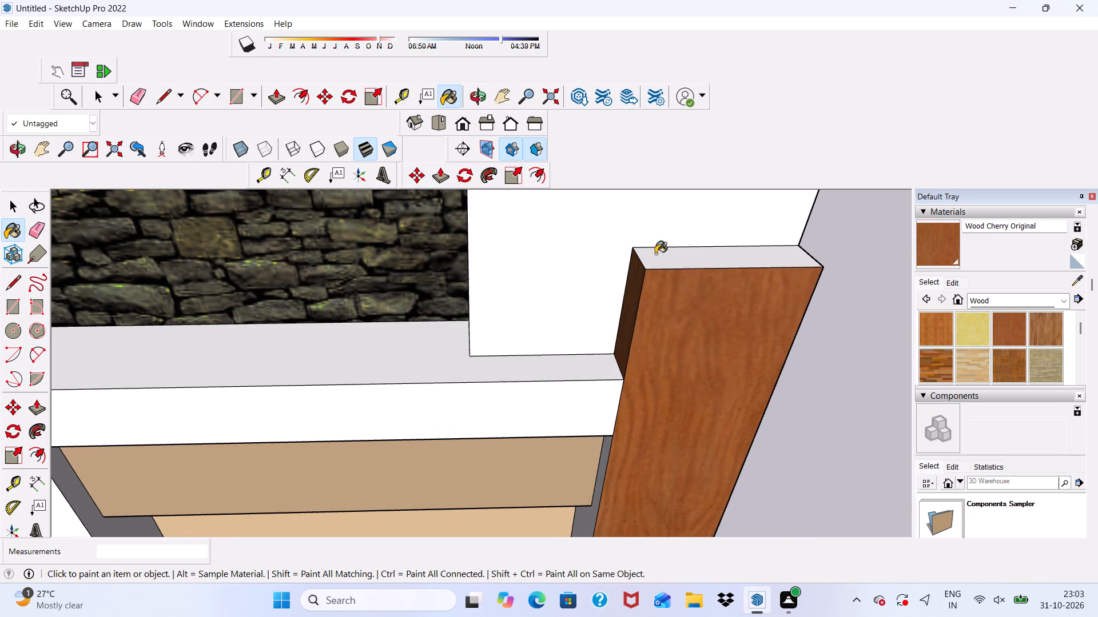
pyautogui.click(662, 255)
# Paint the end pillar's lower inner side, beside the recessed wall panel, with Wood Cherry Original.
pyautogui.scroll(-1, 807, 346)
pyautogui.moveTo(815, 363); pyautogui.dragTo(537, 297, button='middle')
pyautogui.moveTo(422, 357); pyautogui.dragTo(427, 359)
pyautogui.scroll(-4, 379, 348)
pyautogui.moveTo(374, 352); pyautogui.dragTo(589, 213, button='middle')
pyautogui.scroll(-5, 531, 284)
pyautogui.moveTo(537, 366); pyautogui.dragTo(685, 343, button='middle')
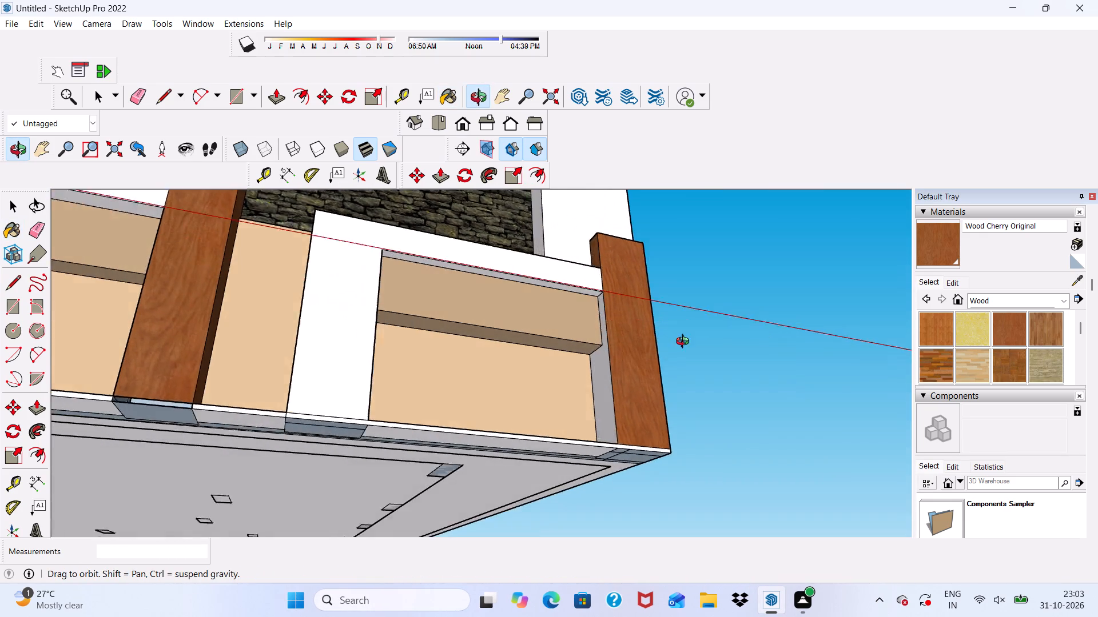
pyautogui.moveTo(685, 343); pyautogui.dragTo(687, 342, button='middle')
pyautogui.scroll(5, 554, 419)
pyautogui.click(638, 379)
pyautogui.scroll(-4, 631, 270)
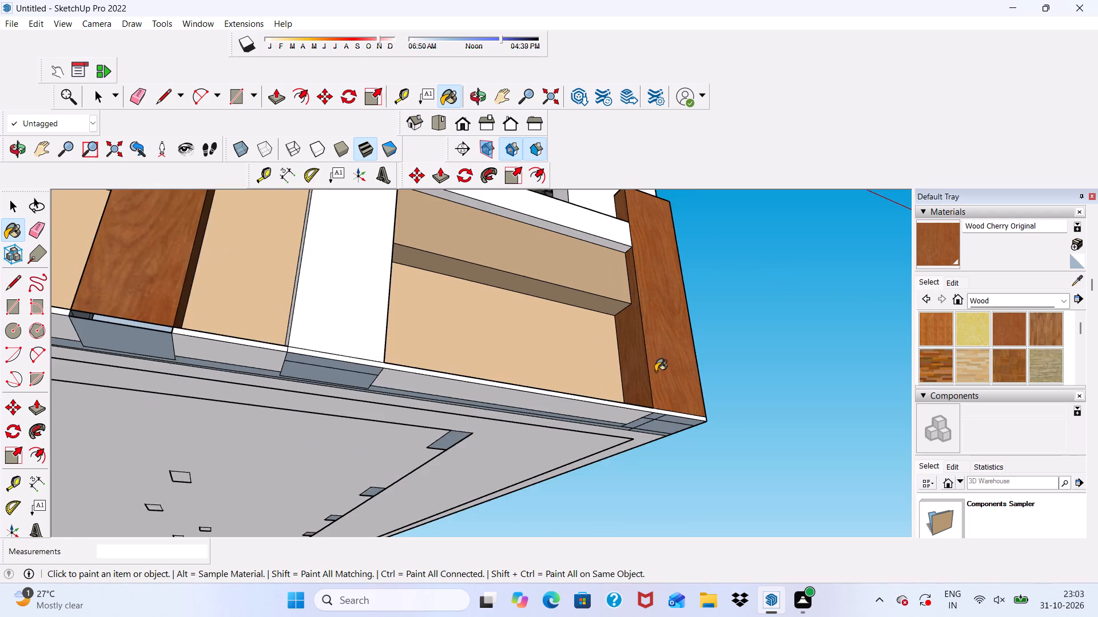
# Examine the painted compound wall pillars and the balconies across the building's full front facade.
pyautogui.scroll(-3, 655, 371)
pyautogui.moveTo(647, 410); pyautogui.dragTo(571, 526, button='middle')
pyautogui.scroll(-20, 506, 392)
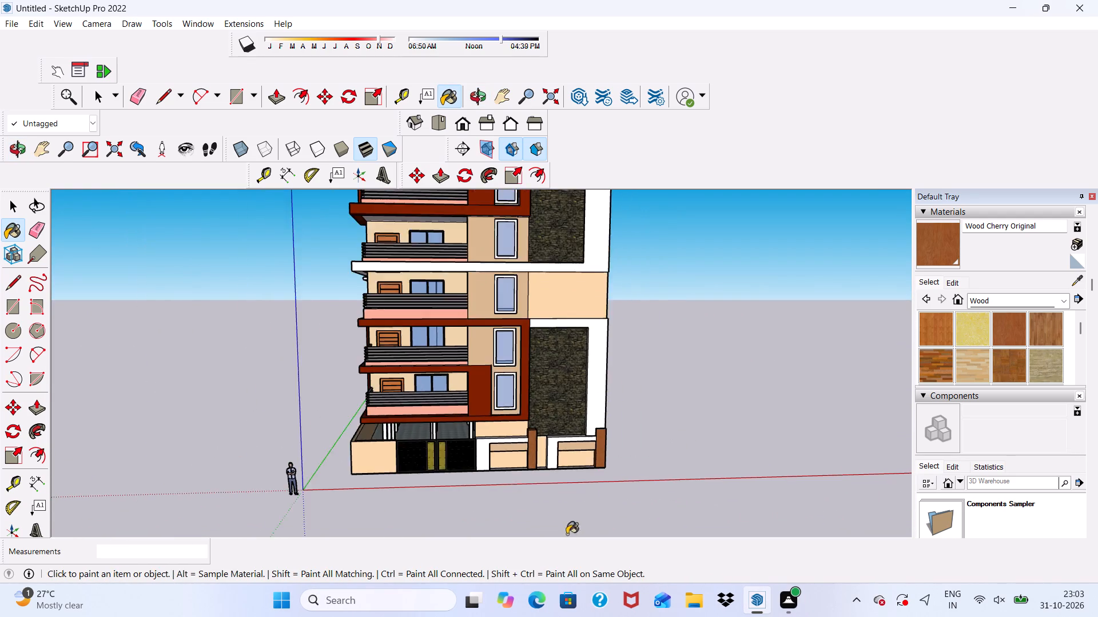
pyautogui.moveTo(567, 535); pyautogui.dragTo(483, 568, button='middle')
pyautogui.scroll(-5, 515, 398)
pyautogui.scroll(10, 332, 304)
pyautogui.moveTo(532, 289); pyautogui.dragTo(616, 328, button='middle')
pyautogui.moveTo(567, 324); pyautogui.dragTo(516, 258, button='middle')
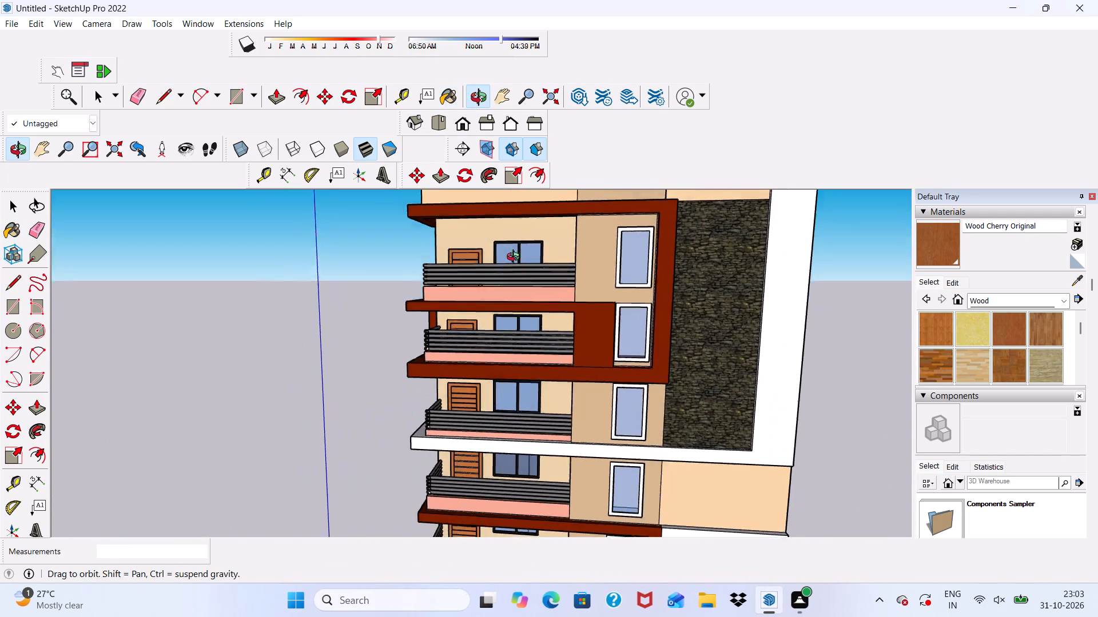
pyautogui.moveTo(516, 258); pyautogui.dragTo(513, 250, button='middle')
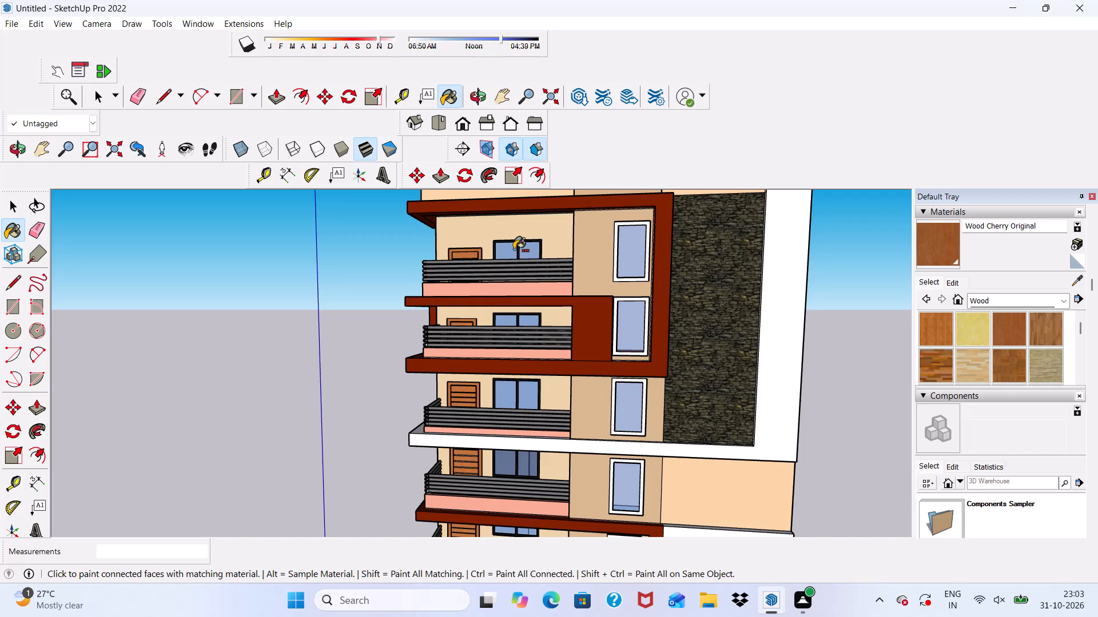
# Save the model as a SketchUp file named 977 in the Documents folder.
pyautogui.hotkey('ctrl', 's')
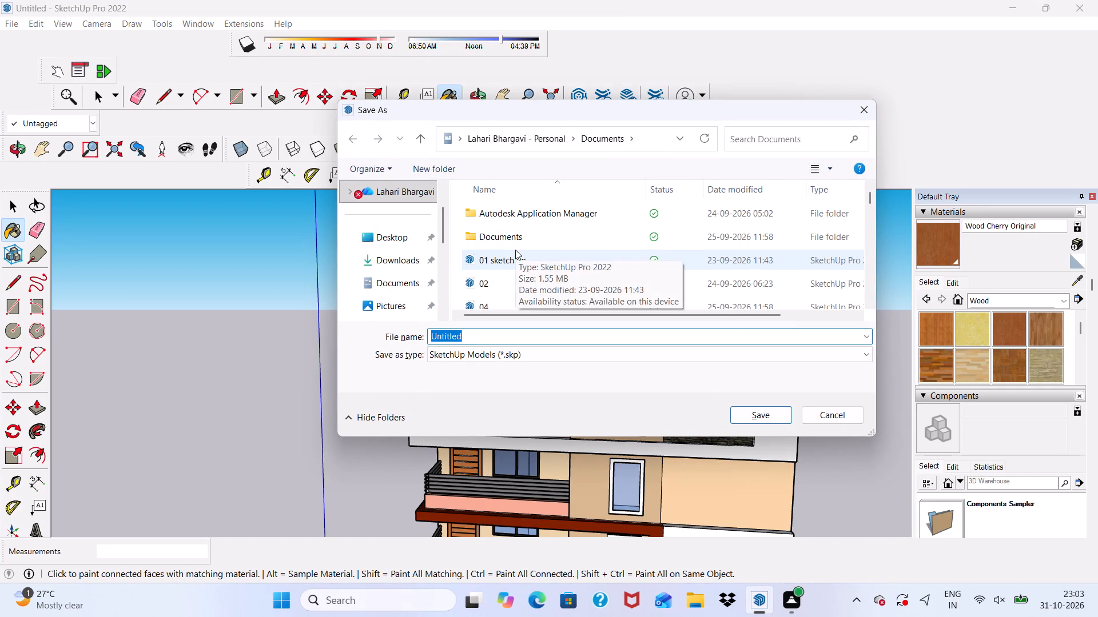
pyautogui.press('BackSpace')
pyautogui.press('BackSpace')
pyautogui.press('BackSpace')
pyautogui.press('BackSpace')
pyautogui.press('BackSpace')
pyautogui.press('BackSpace')
pyautogui.press('BackSpace')
pyautogui.press('BackSpace')
pyautogui.press('BackSpace')
pyautogui.press('BackSpace')
pyautogui.press('BackSpace')
pyautogui.press('BackSpace')
pyautogui.press('BackSpace')
pyautogui.press('BackSpace')
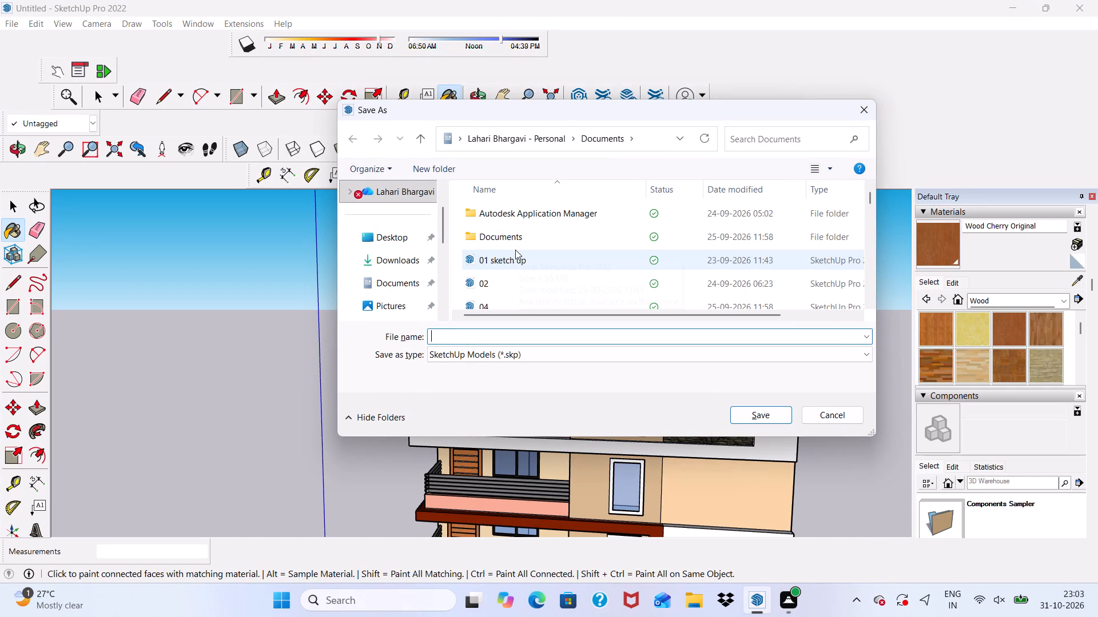
pyautogui.write('966')
pyautogui.press('BackSpace')
pyautogui.press('BackSpace')
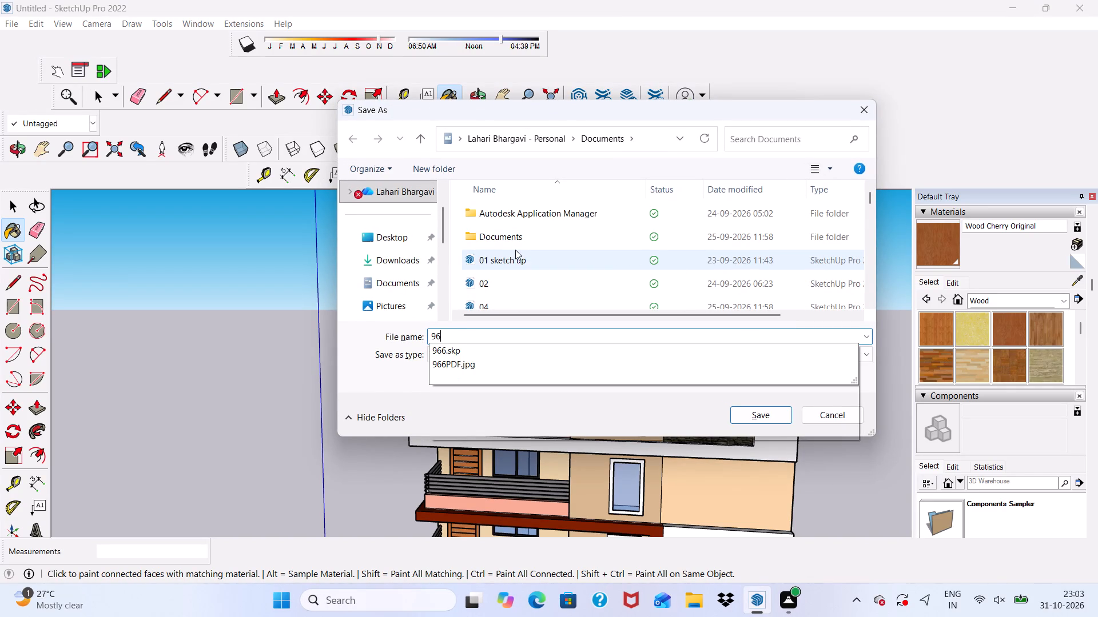
pyautogui.press('BackSpace')
pyautogui.press('BackSpace')
pyautogui.write('977')
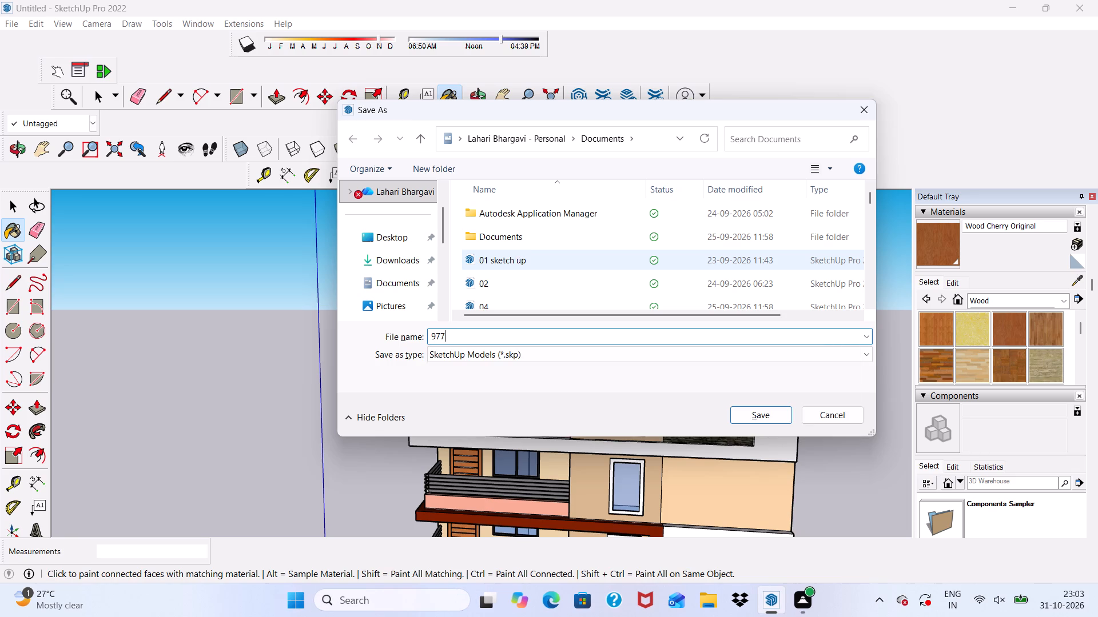
pyautogui.click(766, 412)
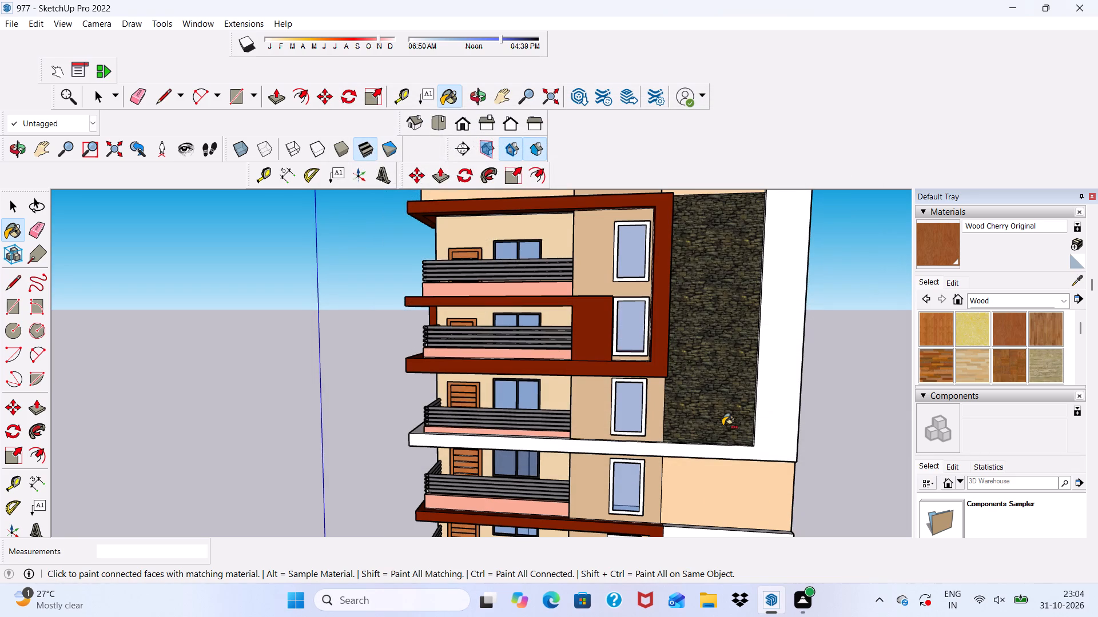
pyautogui.click(727, 428)
pyautogui.press('space')
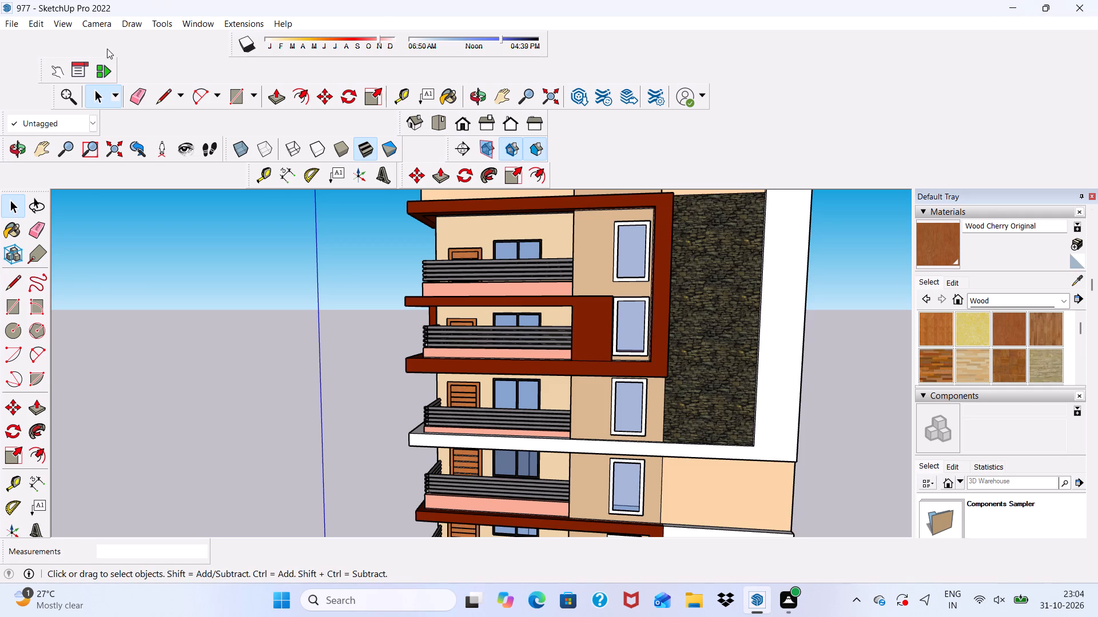
# Export the current view as a 2D graphic, a JPEG image named 977PDF, in the Downloads folder.
pyautogui.click(19, 22)
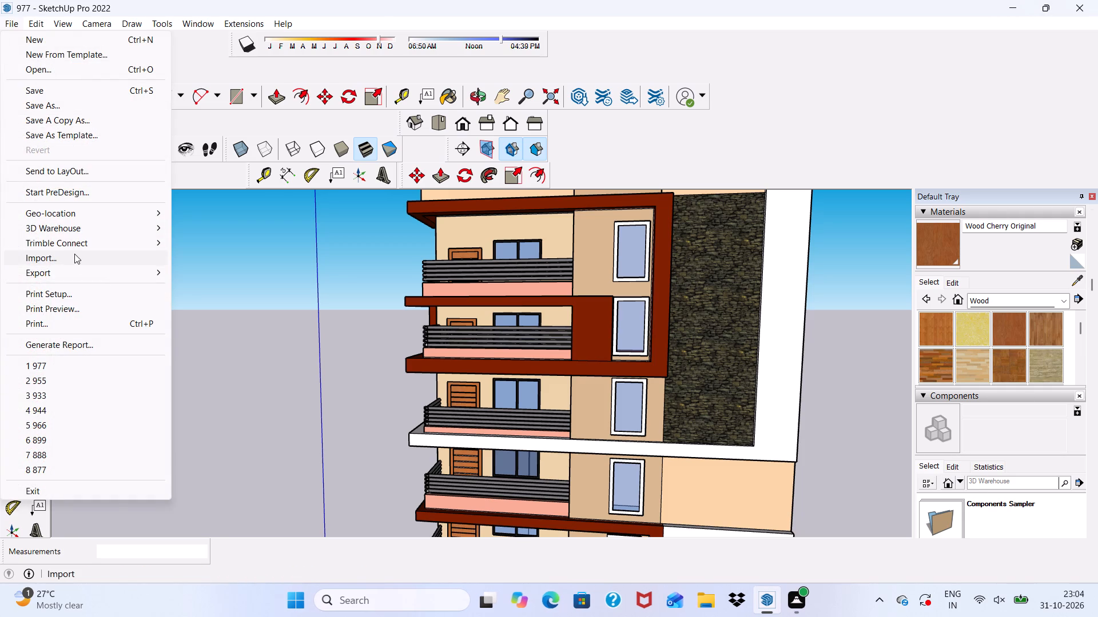
pyautogui.click(70, 275)
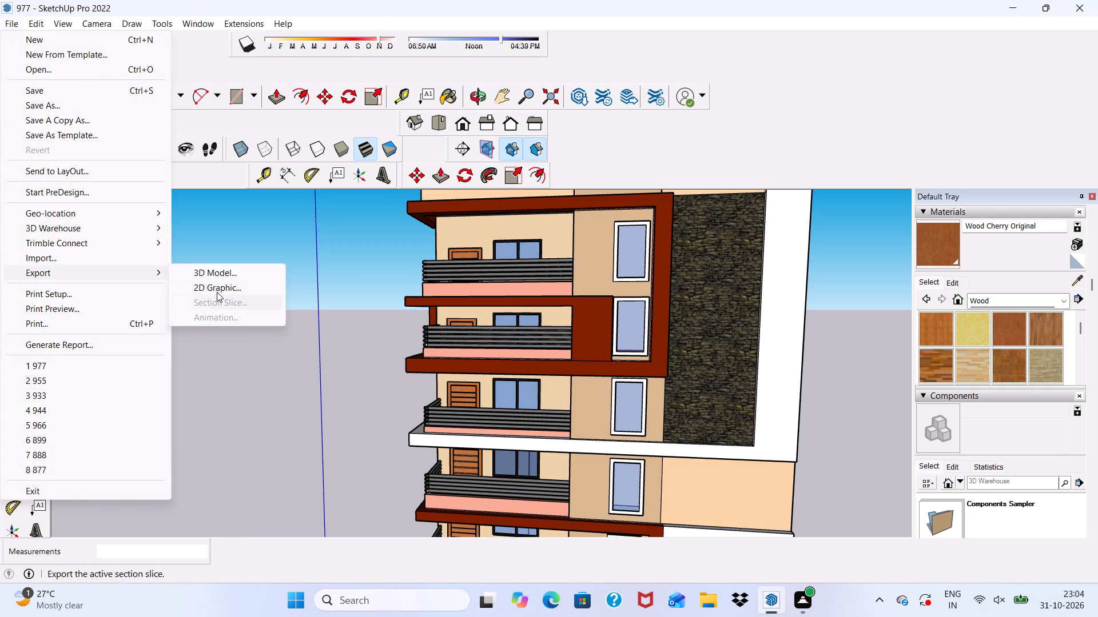
pyautogui.click(218, 289)
pyautogui.click(459, 334)
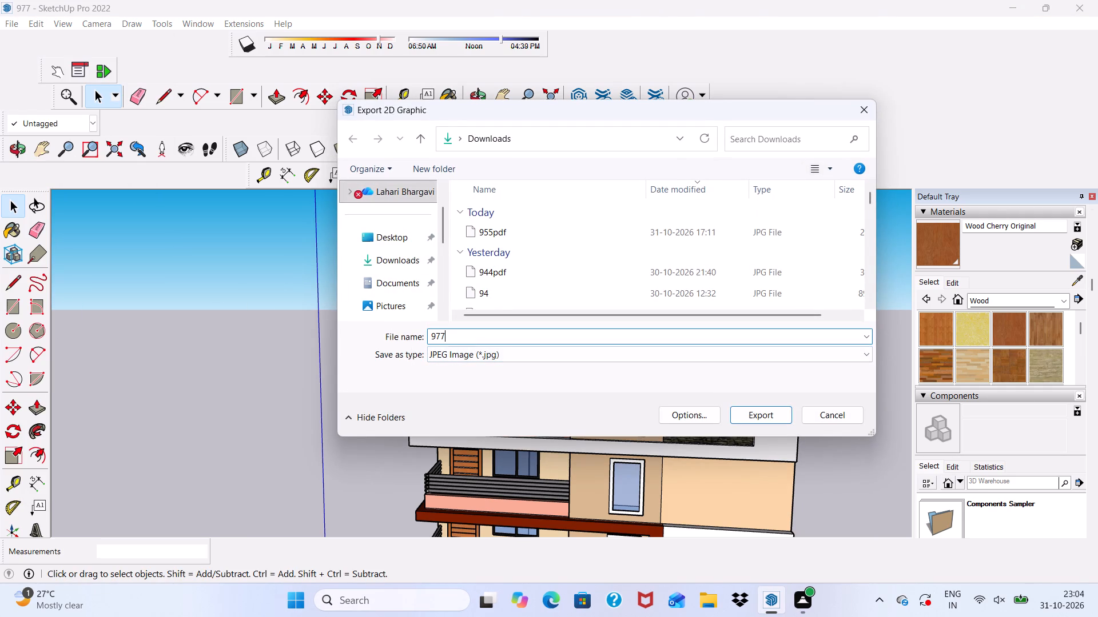
pyautogui.write('PDF')
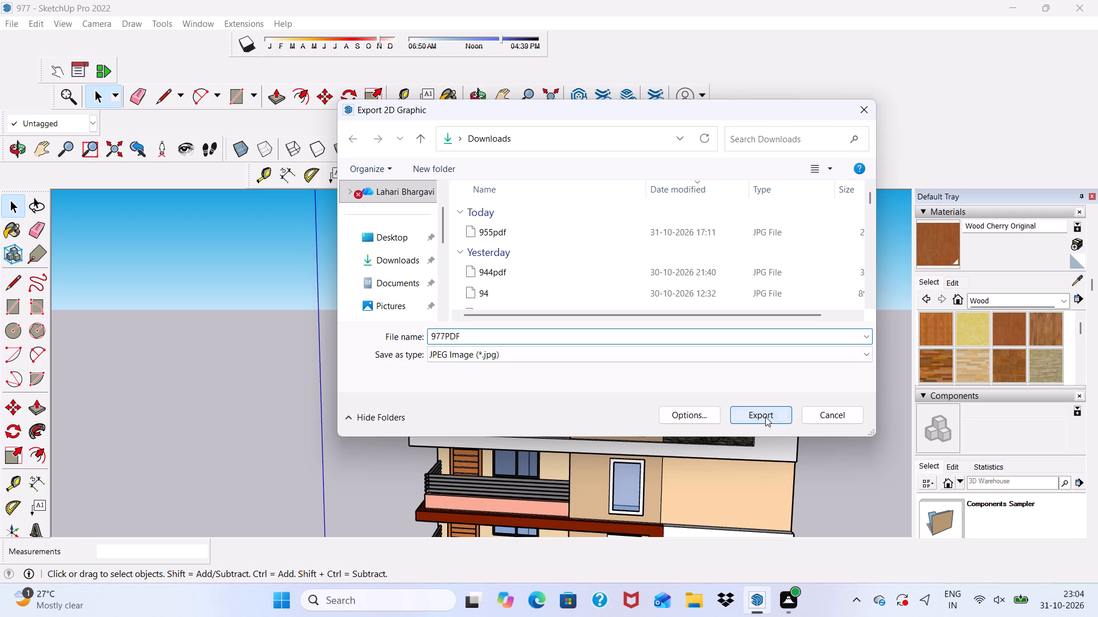
pyautogui.click(765, 416)
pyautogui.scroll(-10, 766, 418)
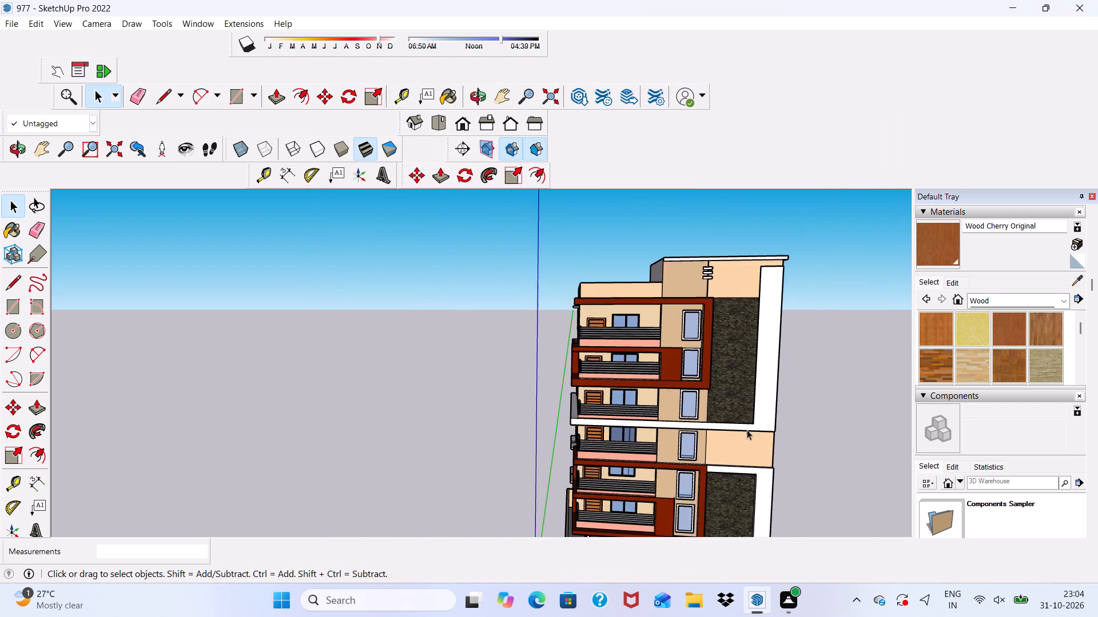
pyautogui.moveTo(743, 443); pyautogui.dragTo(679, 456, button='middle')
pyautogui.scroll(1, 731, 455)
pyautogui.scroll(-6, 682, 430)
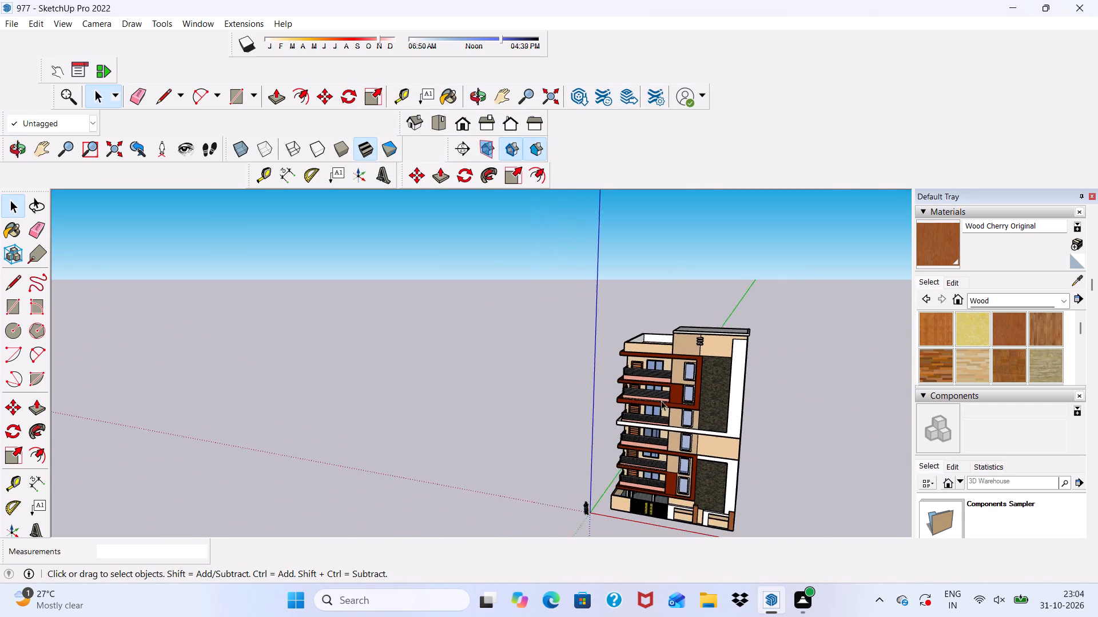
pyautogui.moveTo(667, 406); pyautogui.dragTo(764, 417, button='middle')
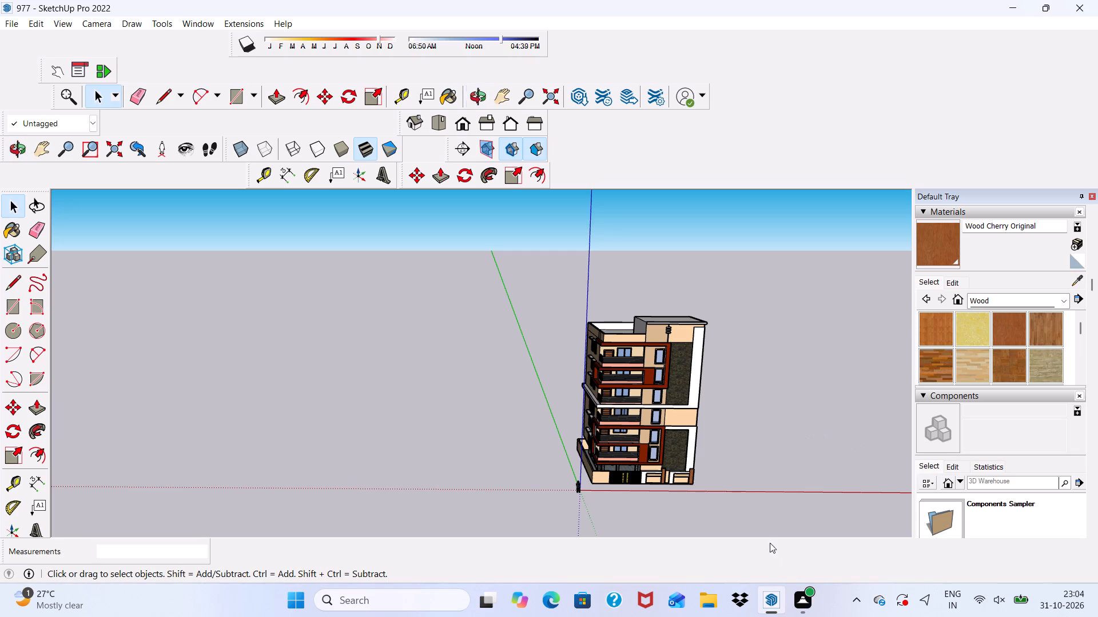